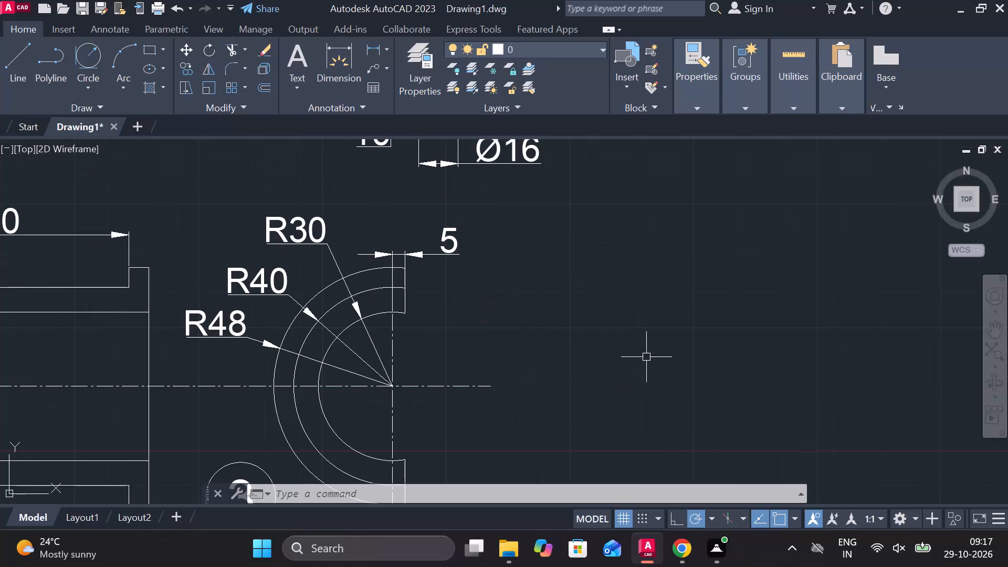
Draw three concentric circles with radii 30, 40 and 47.5 in the free space beside part 3's half-ring view.
{"action": "middle_click_drag", "start_coordinate": [653, 363], "coordinate": [622, 360]}
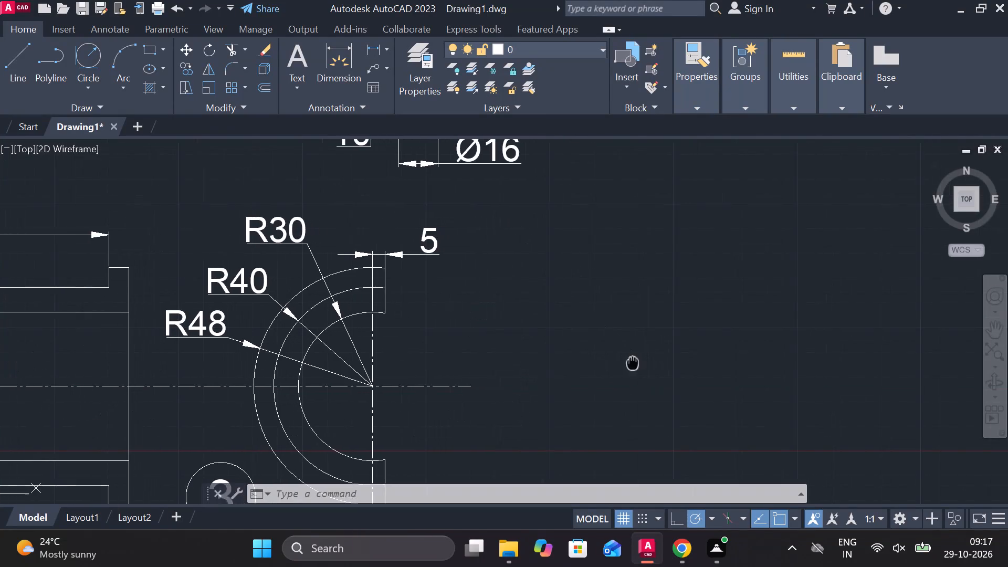
{"action": "middle_click_drag", "start_coordinate": [622, 360], "coordinate": [596, 342]}
{"action": "type", "text": "C"}
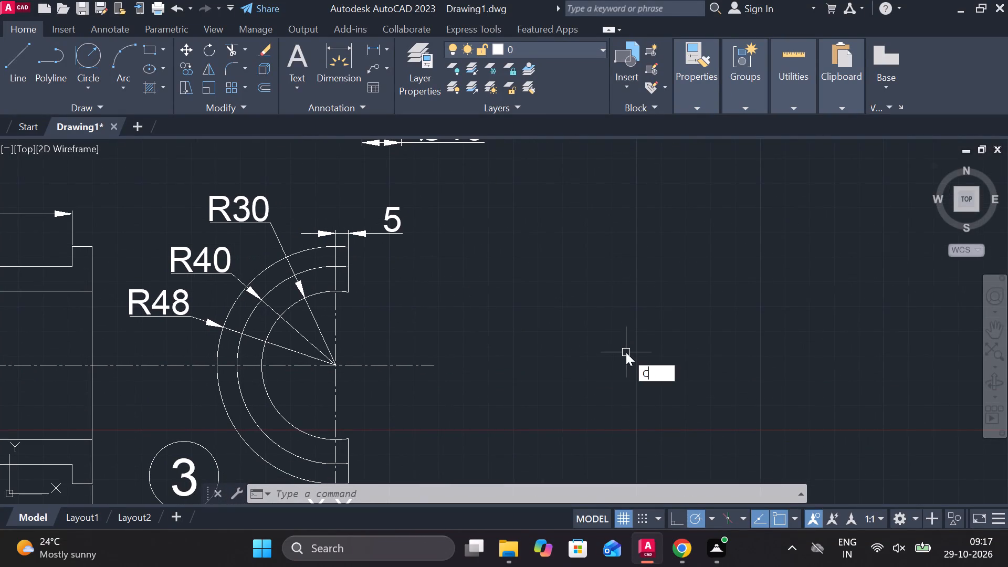
{"action": "key", "text": "space"}
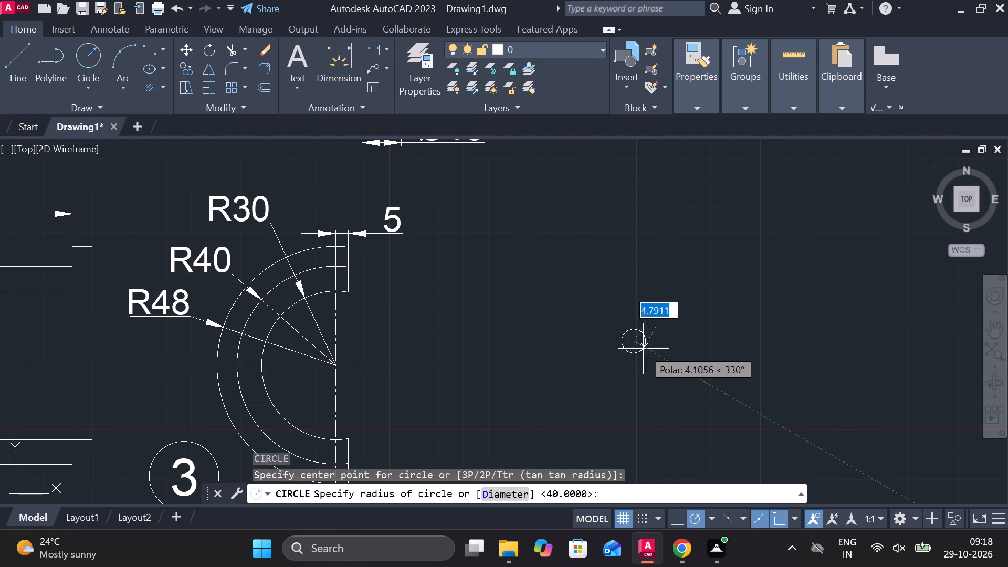
{"action": "type", "text": "30"}
{"action": "key", "text": "Return"}
{"action": "key", "text": "x"}
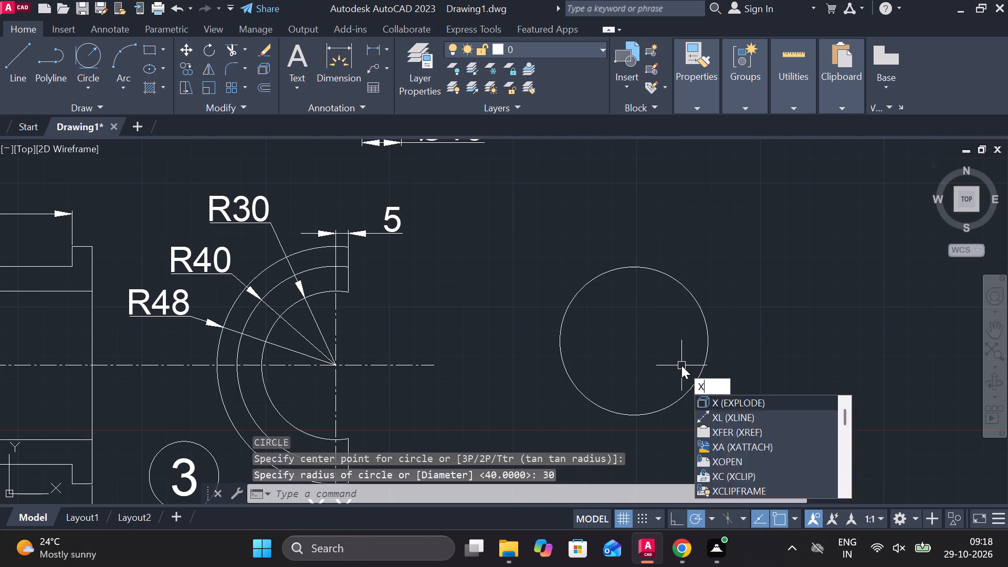
{"action": "key", "text": "Escape"}
{"action": "key", "text": "space"}
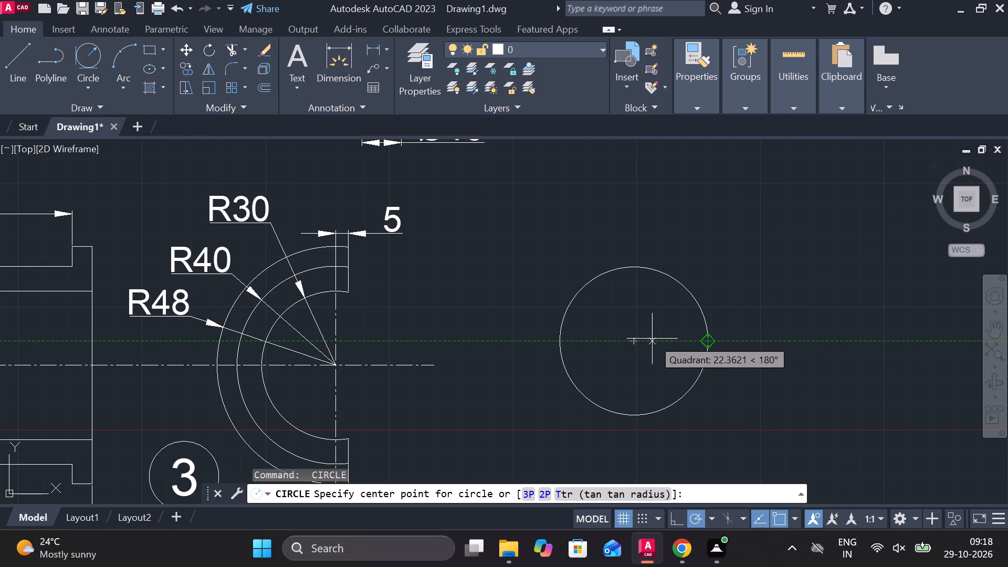
{"action": "left_click", "coordinate": [629, 343]}
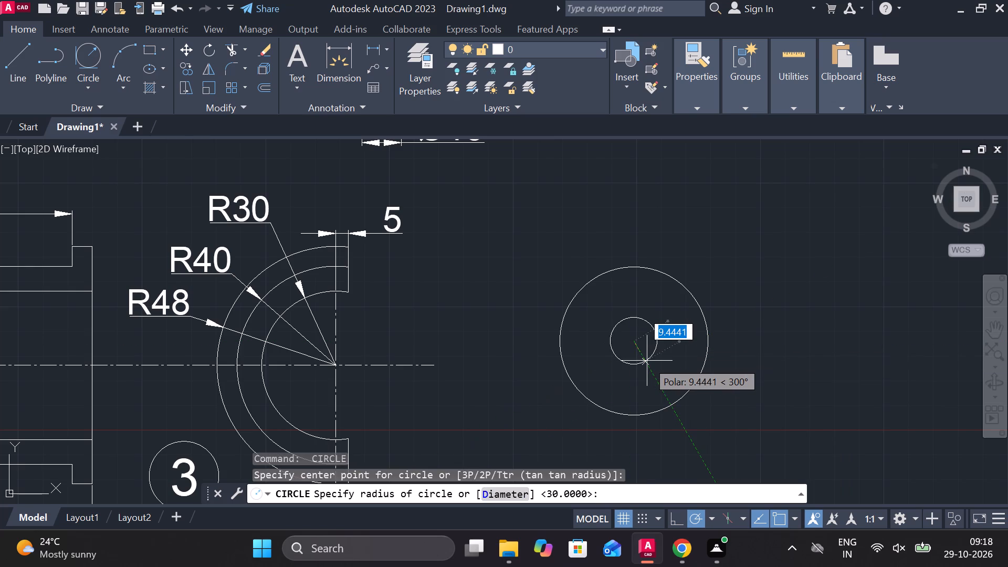
{"action": "type", "text": "40"}
{"action": "key", "text": "Return"}
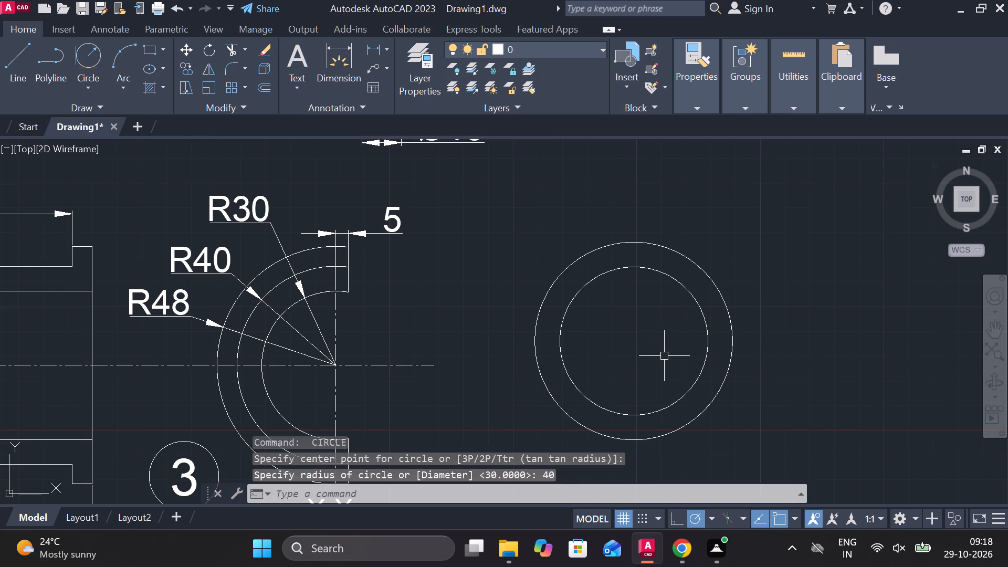
{"action": "key", "text": "space"}
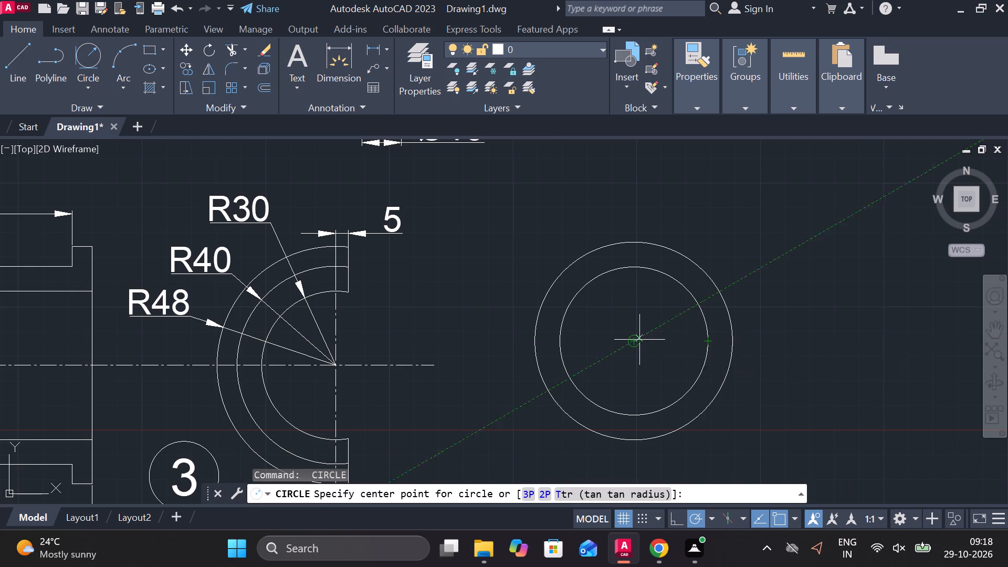
{"action": "left_click", "coordinate": [637, 340]}
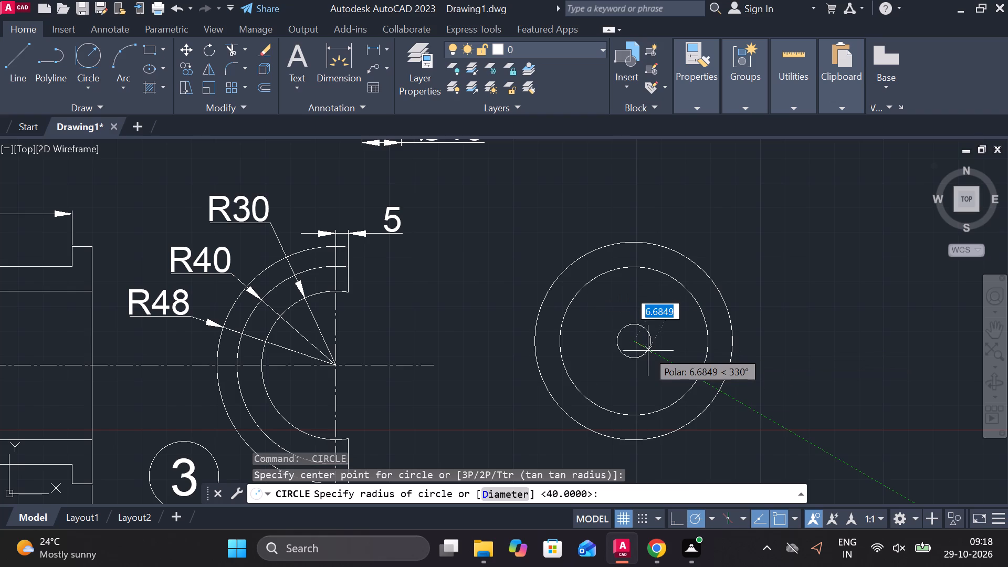
{"action": "type", "text": "47."}
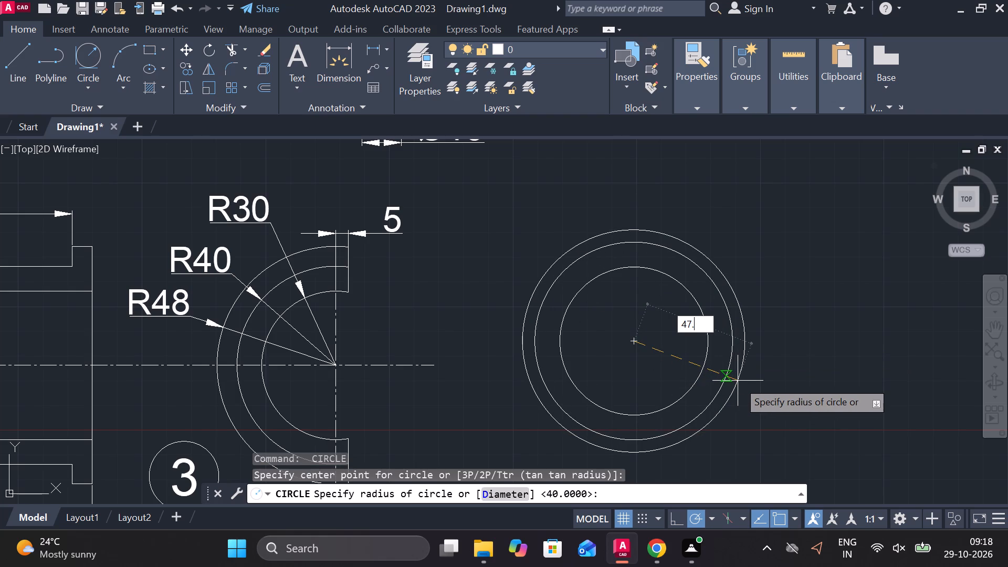
{"action": "key", "text": "5"}
{"action": "key", "text": "Return"}
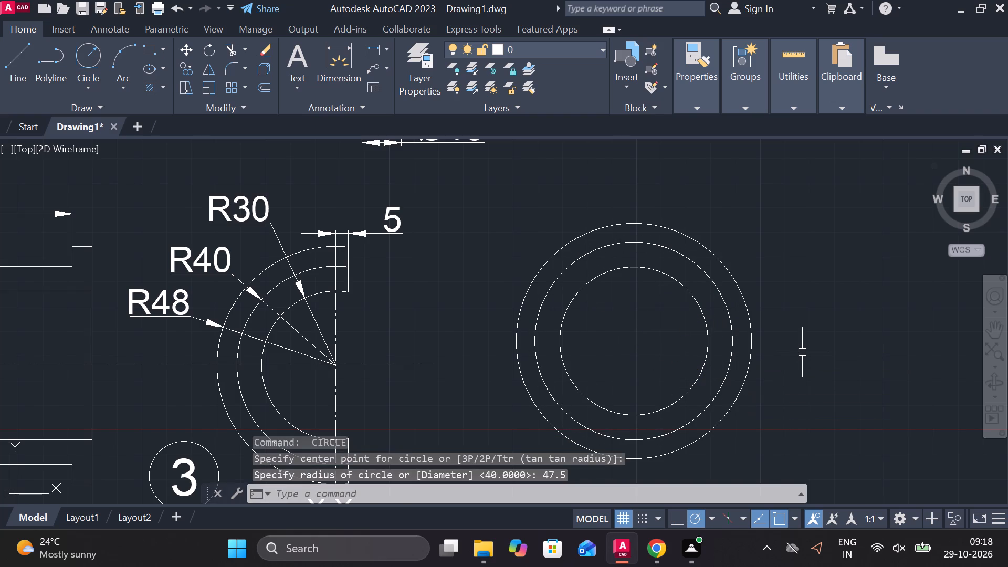
{"action": "key", "text": "Escape"}
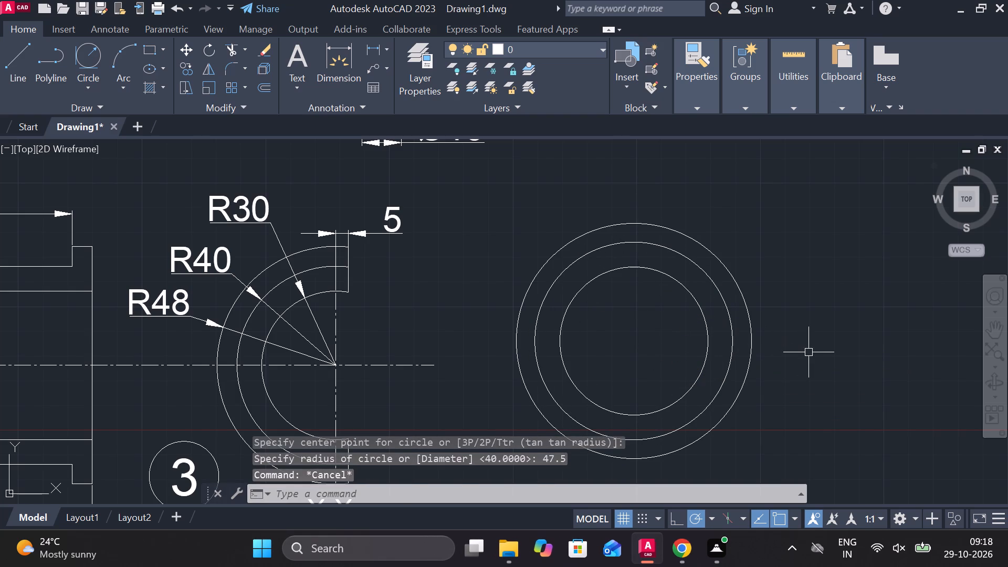
Draw a horizontal line through the circles' common centre, extending past the outer circle on both sides.
{"action": "key", "text": "l"}
{"action": "key", "text": "Return"}
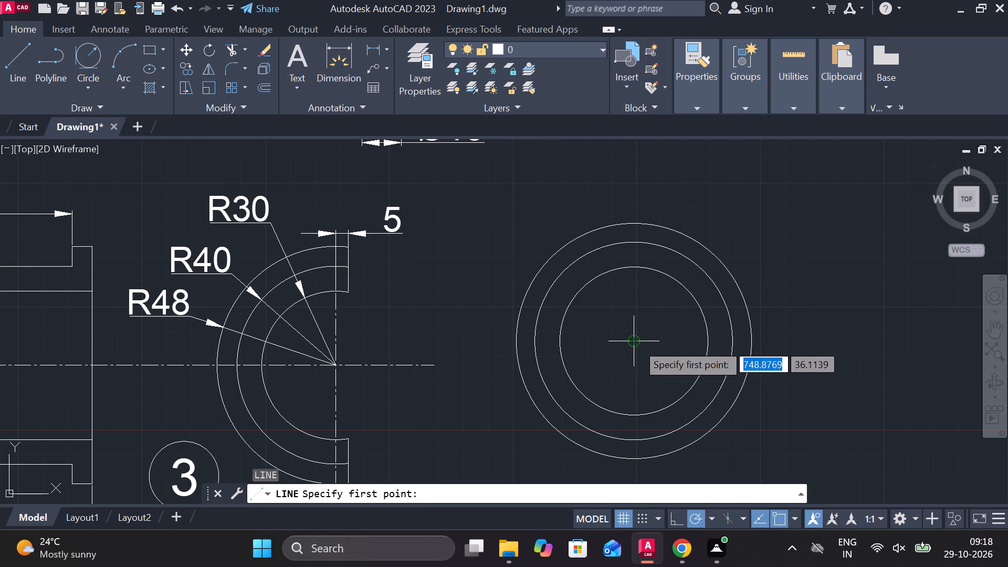
{"action": "left_click", "coordinate": [637, 343]}
{"action": "left_click", "coordinate": [810, 344]}
{"action": "key", "text": "grave"}
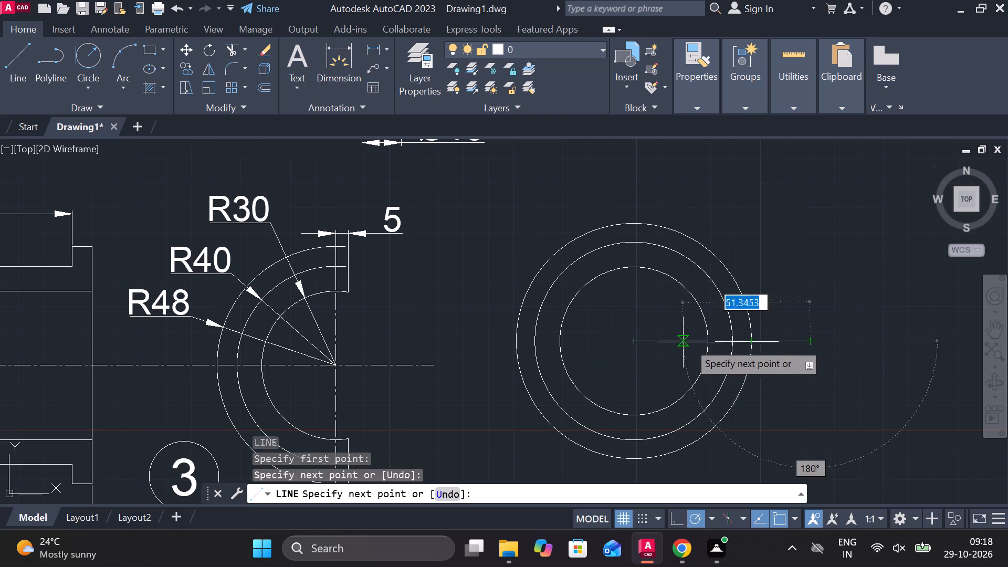
{"action": "key", "text": "Escape"}
{"action": "left_click", "coordinate": [640, 342]}
{"action": "left_click", "coordinate": [630, 342]}
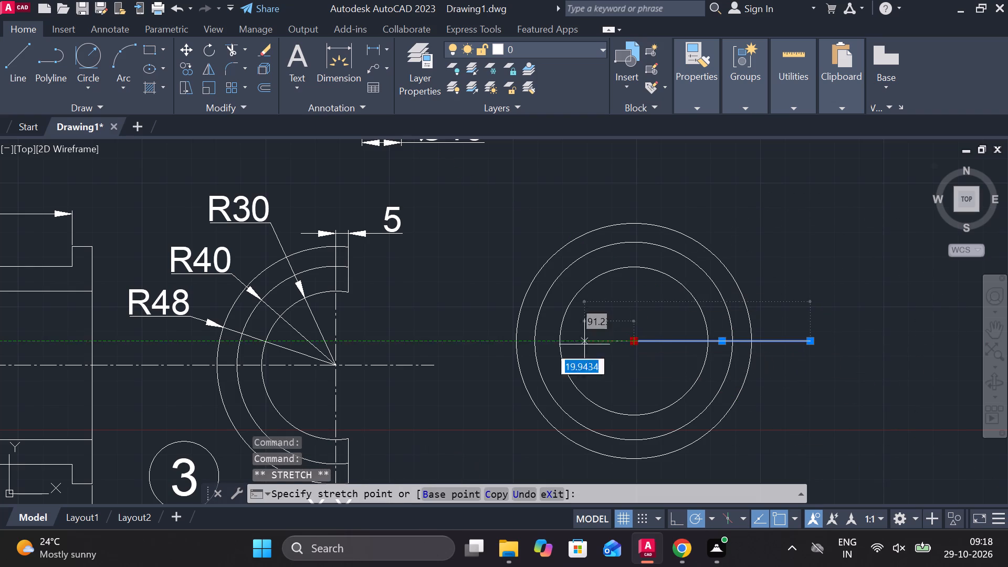
{"action": "left_click", "coordinate": [496, 346]}
{"action": "key", "text": "Escape"}
Offset the horizontal centre line 5 upward.
{"action": "left_click", "coordinate": [653, 344]}
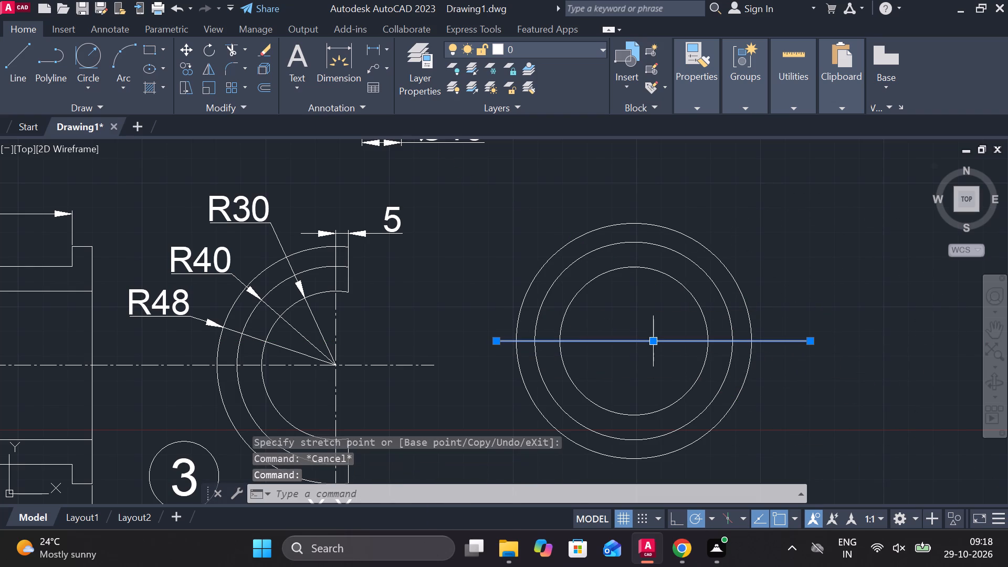
{"action": "key", "text": "o"}
{"action": "key", "text": "Return"}
{"action": "key", "text": "Return"}
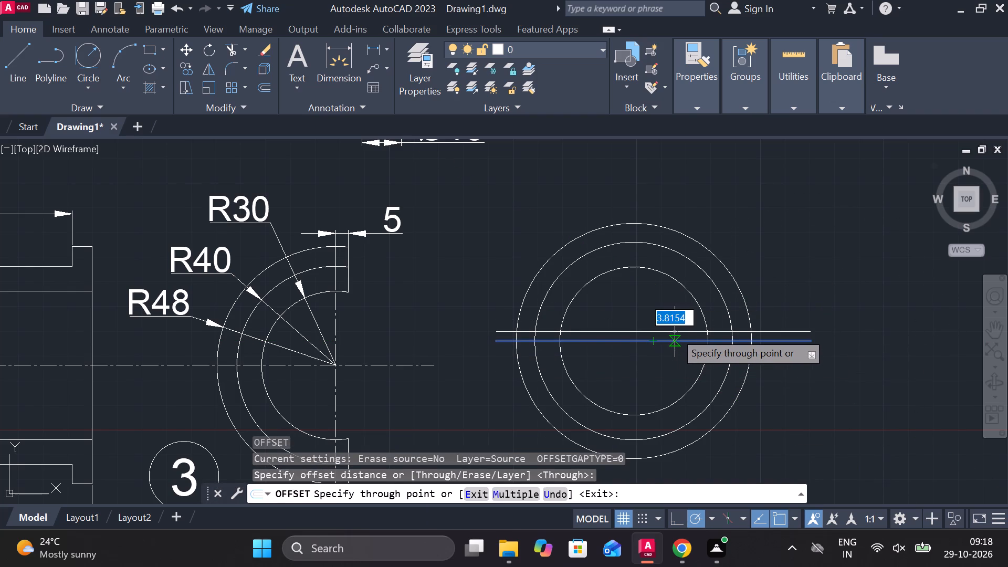
{"action": "key", "text": "5"}
{"action": "key", "text": "Return"}
{"action": "key", "text": "Escape"}
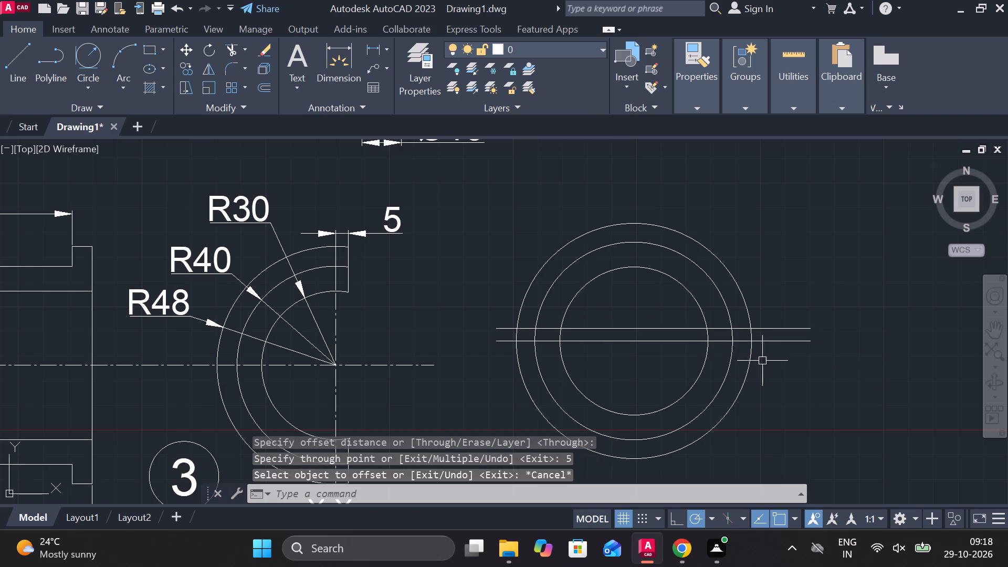
Trim the three circles between the two horizontal lines on their right side, and cut both line ends back to the outer circle.
{"action": "type", "text": "TR"}
{"action": "key", "text": "space"}
{"action": "scroll", "coordinate": [731, 350], "scroll_direction": "up", "scroll_amount": 3}
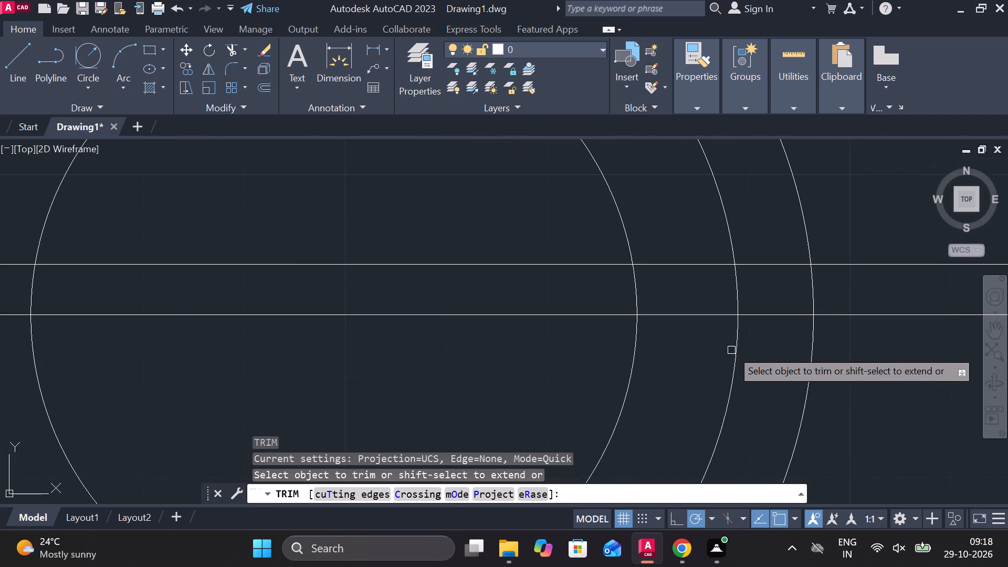
{"action": "left_click", "coordinate": [839, 298]}
{"action": "left_click_drag", "start_coordinate": [833, 299], "coordinate": [796, 299]}
{"action": "left_click_drag", "start_coordinate": [628, 302], "coordinate": [606, 300]}
{"action": "left_click_drag", "start_coordinate": [606, 295], "coordinate": [736, 298]}
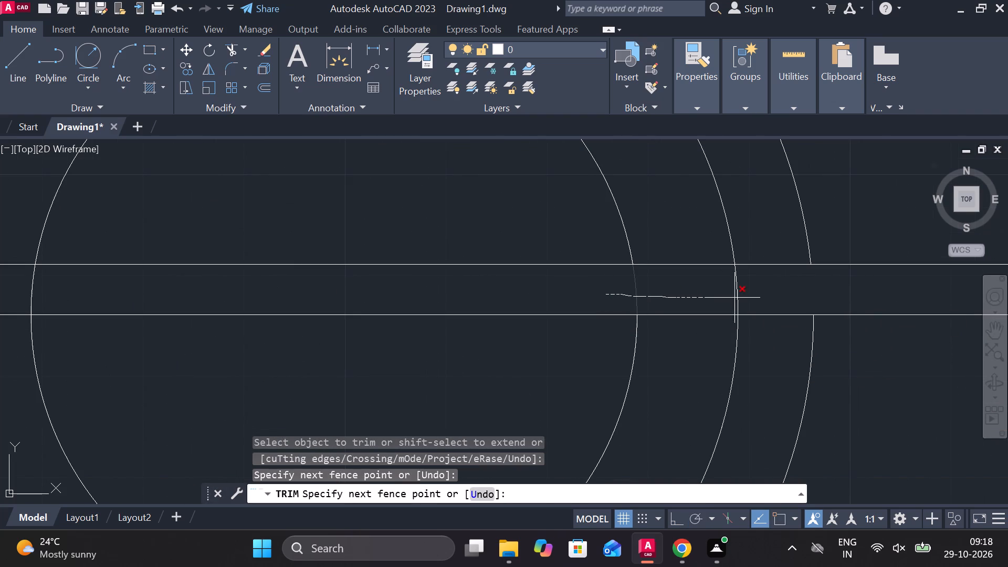
{"action": "left_click_drag", "start_coordinate": [736, 298], "coordinate": [868, 299]}
{"action": "left_click", "coordinate": [874, 225]}
{"action": "left_click_drag", "start_coordinate": [878, 237], "coordinate": [881, 268]}
{"action": "left_click_drag", "start_coordinate": [886, 306], "coordinate": [891, 380]}
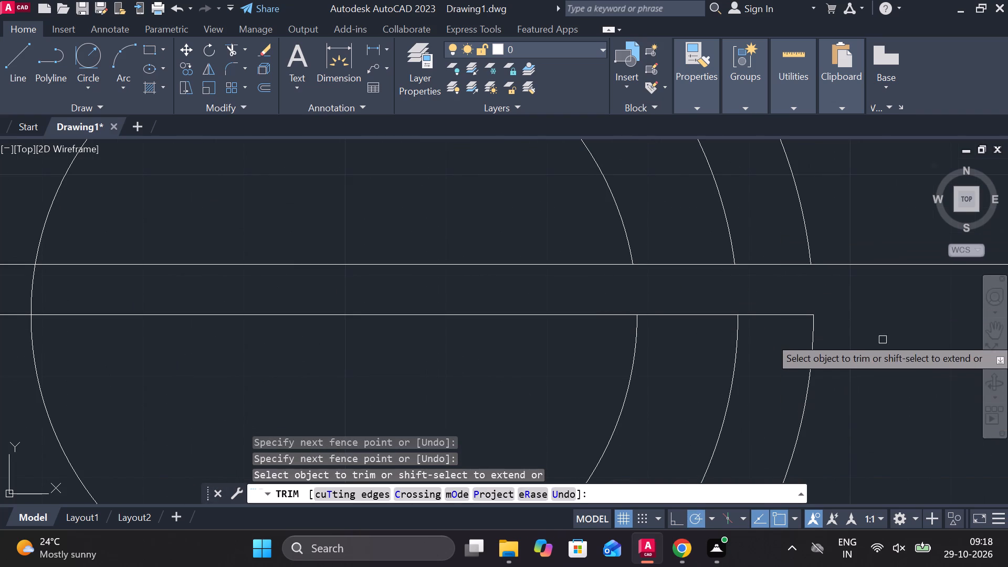
{"action": "left_click", "coordinate": [845, 267]}
Trim the circles between the two lines on their left side, and cut both line ends back to the outer circle.
{"action": "scroll", "coordinate": [845, 267], "scroll_direction": "down", "scroll_amount": 2}
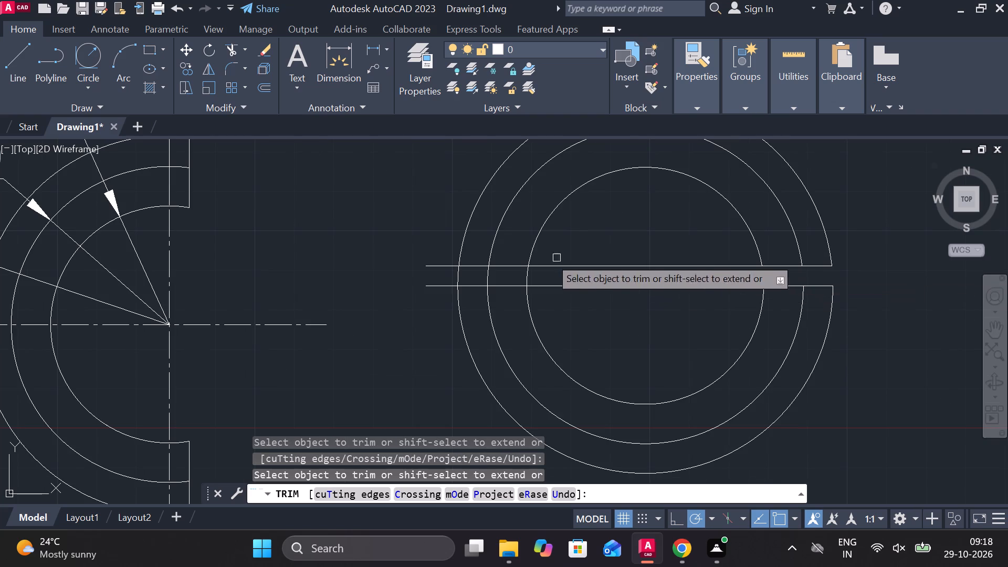
{"action": "left_click_drag", "start_coordinate": [531, 278], "coordinate": [419, 279]}
{"action": "left_click", "coordinate": [427, 264]}
{"action": "left_click", "coordinate": [436, 296]}
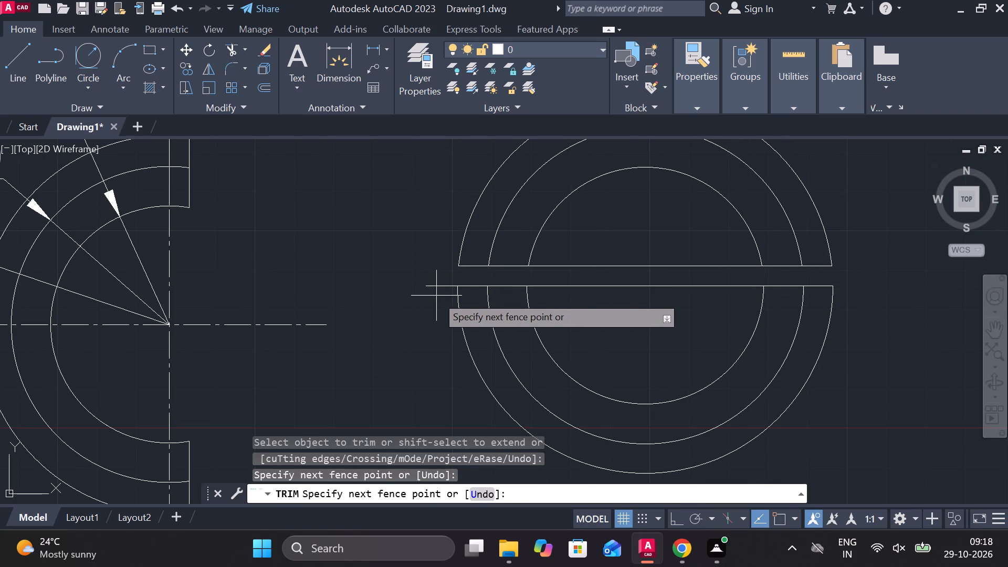
{"action": "left_click", "coordinate": [443, 285]}
{"action": "scroll", "coordinate": [598, 327], "scroll_direction": "down", "scroll_amount": 1}
{"action": "key", "text": "Escape"}
Erase the three lower half-circle arcs, keeping the horizontal centre line.
{"action": "left_click", "coordinate": [759, 396]}
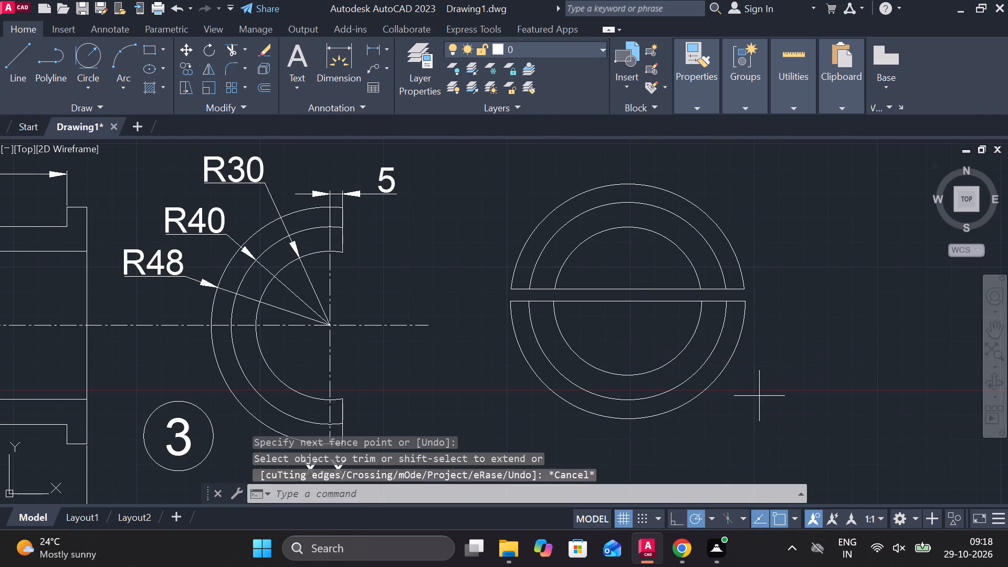
{"action": "left_click", "coordinate": [512, 318]}
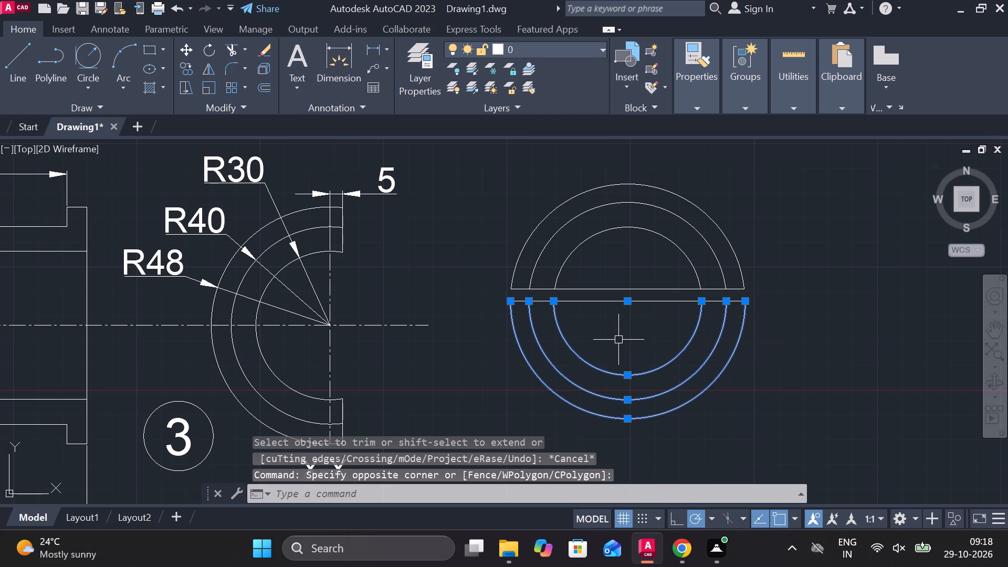
{"action": "key", "text": "Escape"}
{"action": "left_click", "coordinate": [578, 330]}
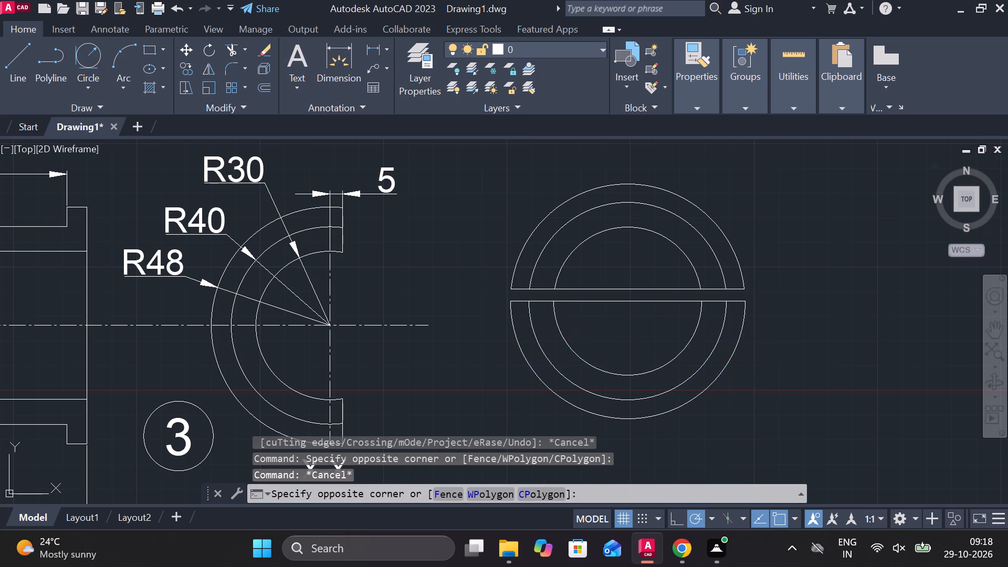
{"action": "left_click", "coordinate": [513, 349]}
{"action": "type", "text": "E"}
{"action": "key", "text": "space"}
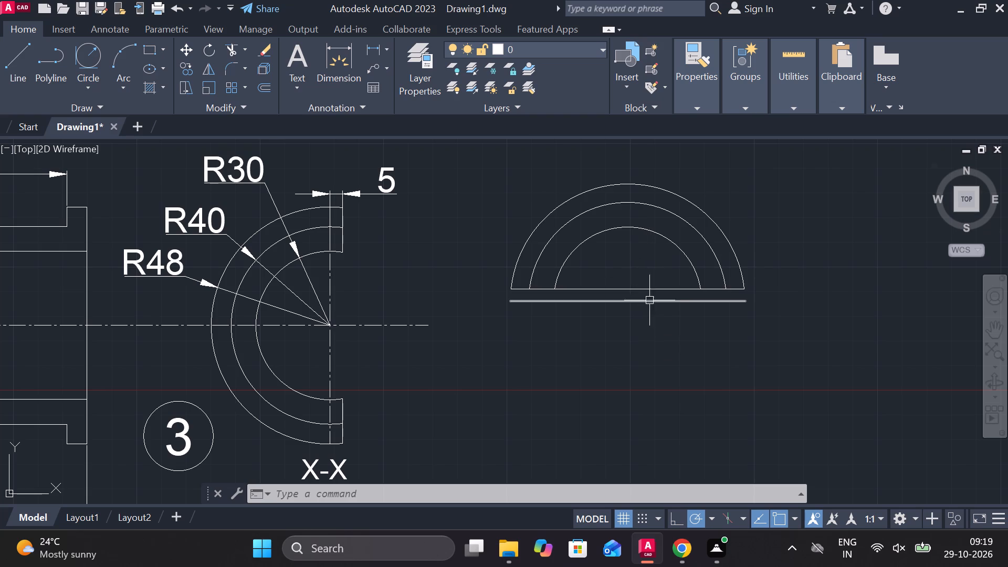
Offset the lower horizontal line 43 upward, across the band between the outer and middle arcs.
{"action": "left_click", "coordinate": [634, 303]}
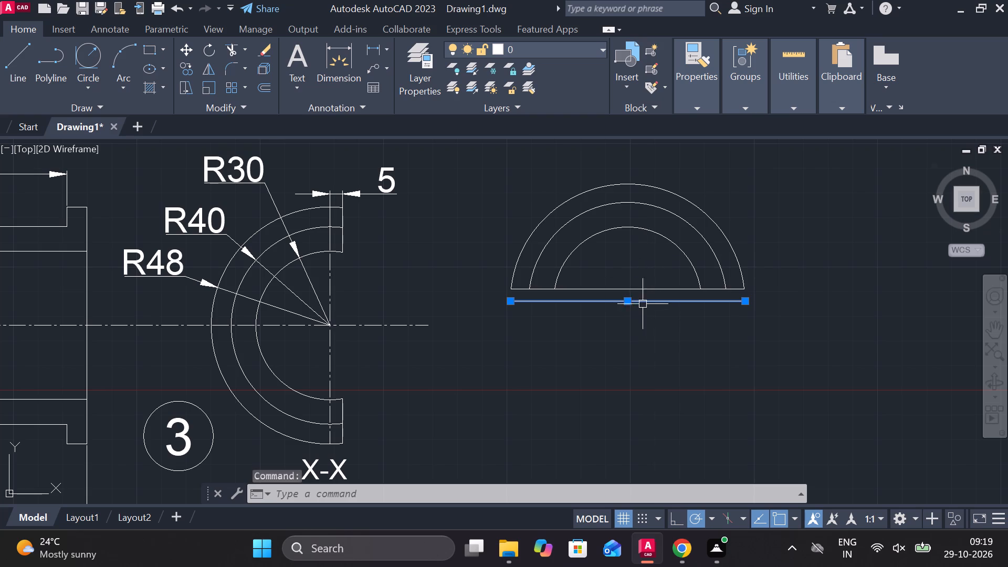
{"action": "key", "text": "o"}
{"action": "key", "text": "Return"}
{"action": "key", "text": "Return"}
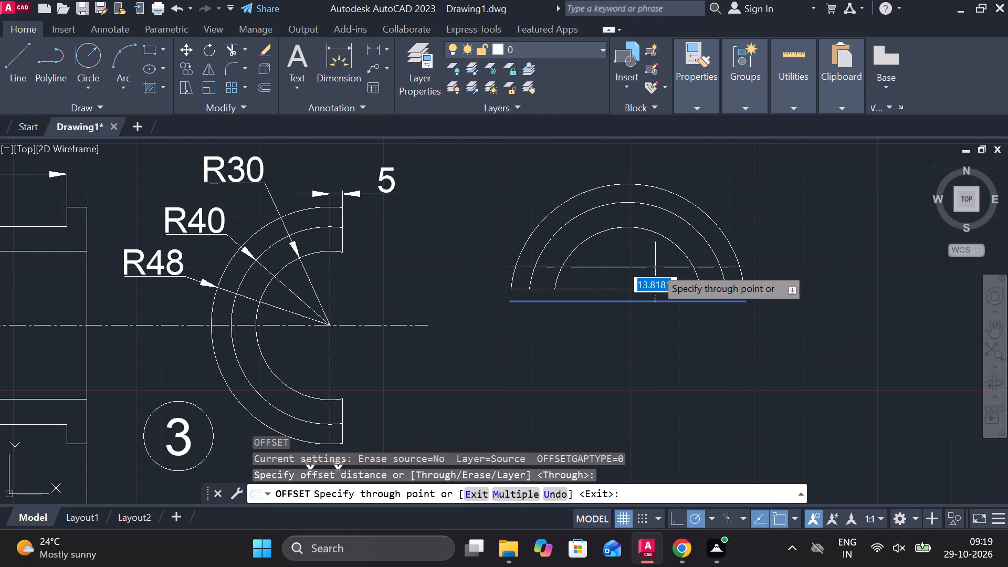
{"action": "type", "text": "43"}
{"action": "key", "text": "Return"}
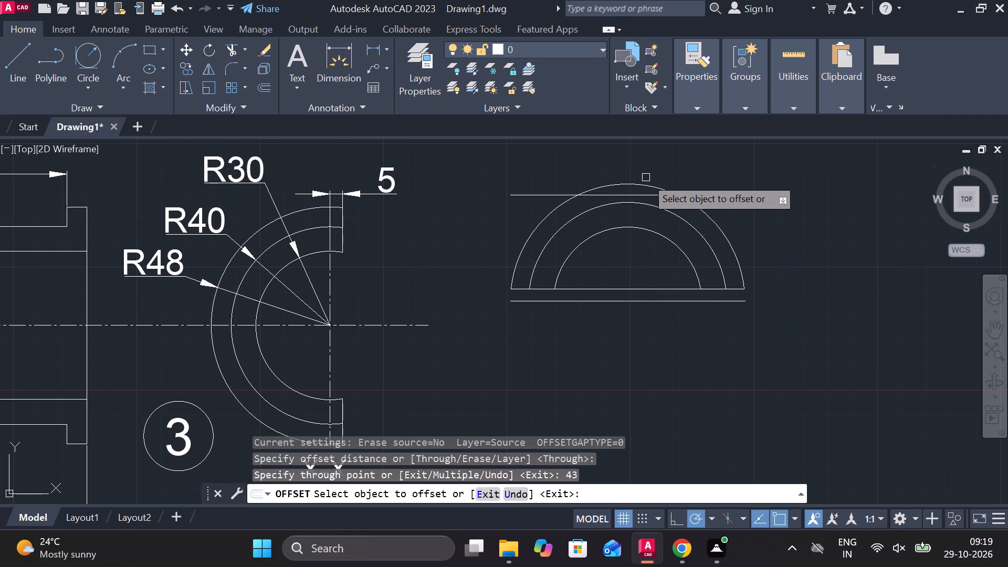
{"action": "scroll", "coordinate": [646, 177], "scroll_direction": "up", "scroll_amount": 2}
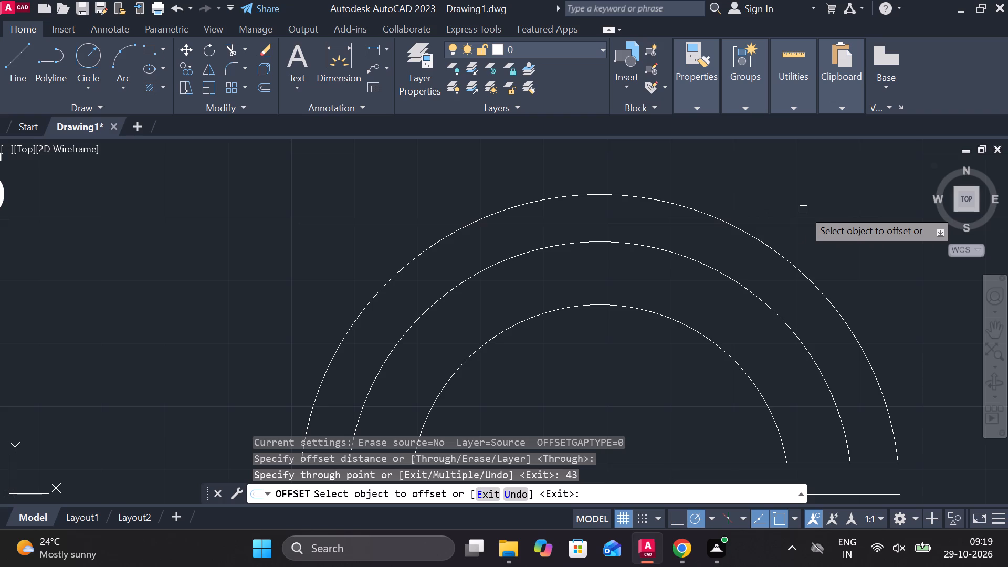
{"action": "key", "text": "Escape"}
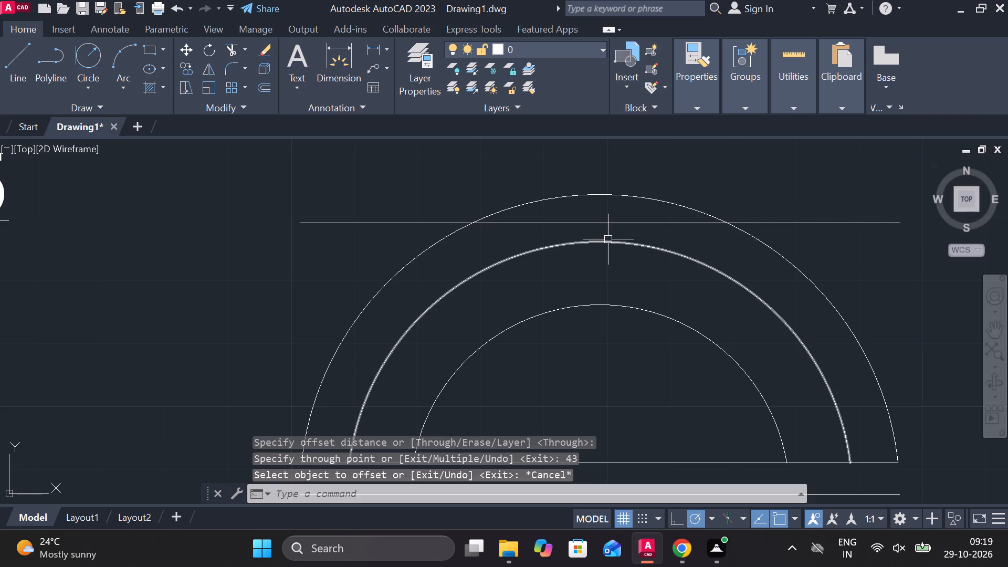
Draw a short vertical line from the middle arc's top point up to the upper offset line.
{"action": "key", "text": "l"}
{"action": "key", "text": "Return"}
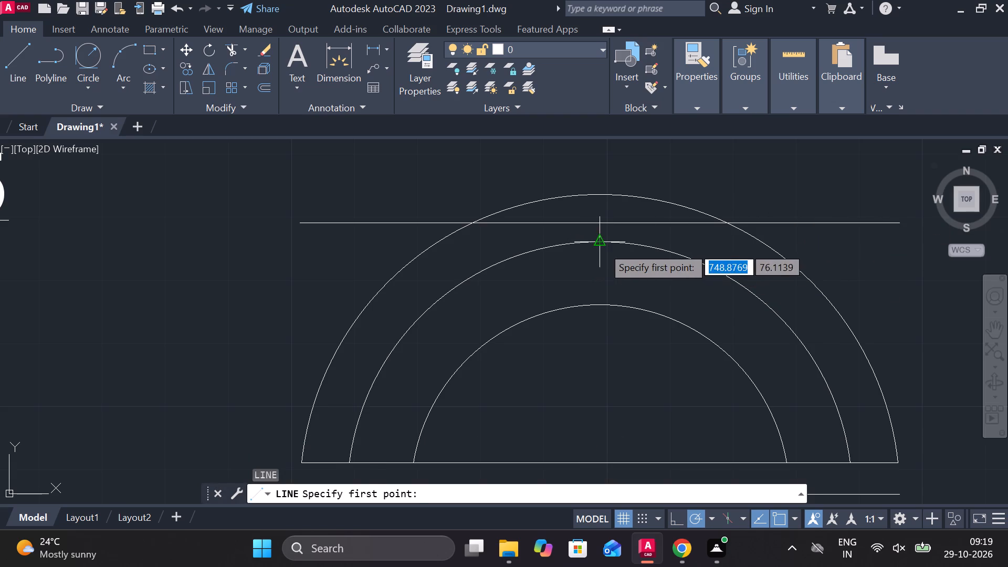
{"action": "left_click", "coordinate": [602, 246]}
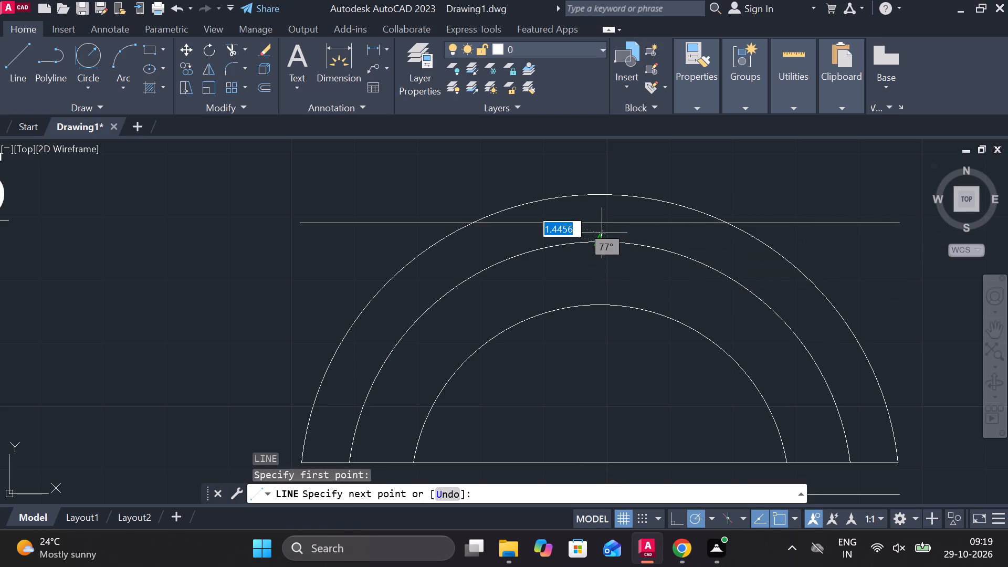
{"action": "left_click", "coordinate": [601, 225]}
{"action": "key", "text": "Escape"}
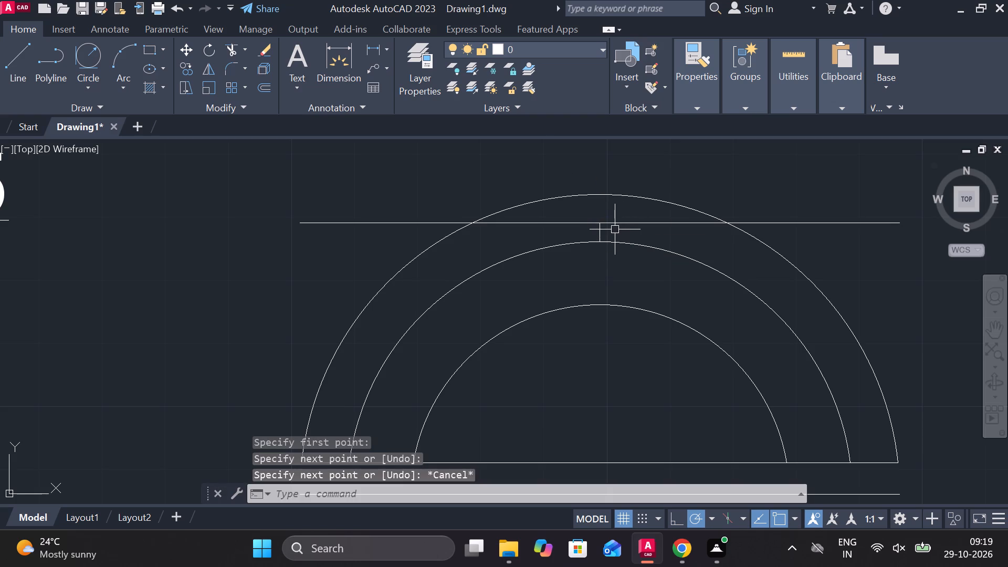
Offset the short vertical line at the arcs' top by 8 to both its left and right.
{"action": "left_click", "coordinate": [598, 229]}
{"action": "key", "text": "o"}
{"action": "key", "text": "Return"}
{"action": "key", "text": "Return"}
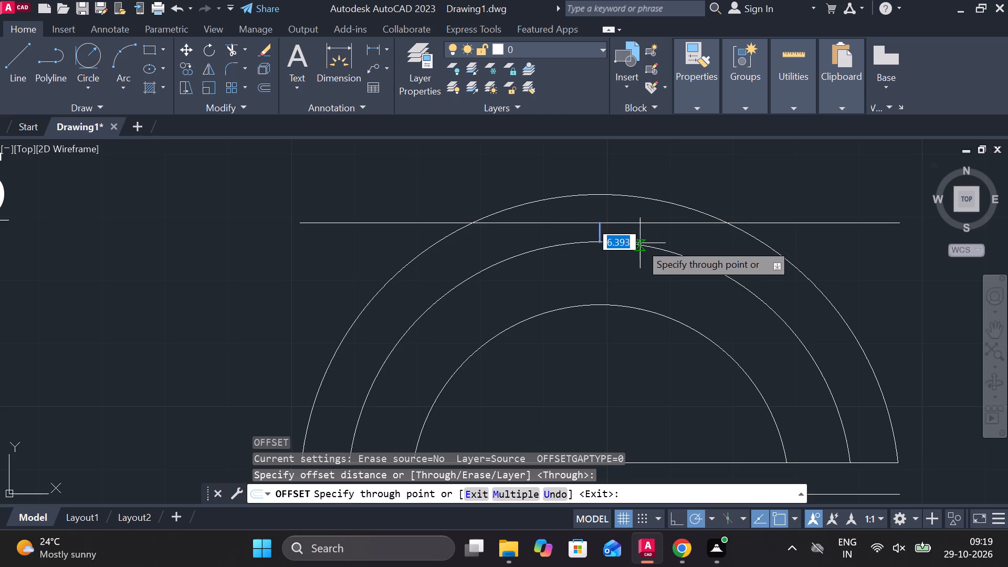
{"action": "key", "text": "8"}
{"action": "key", "text": "Return"}
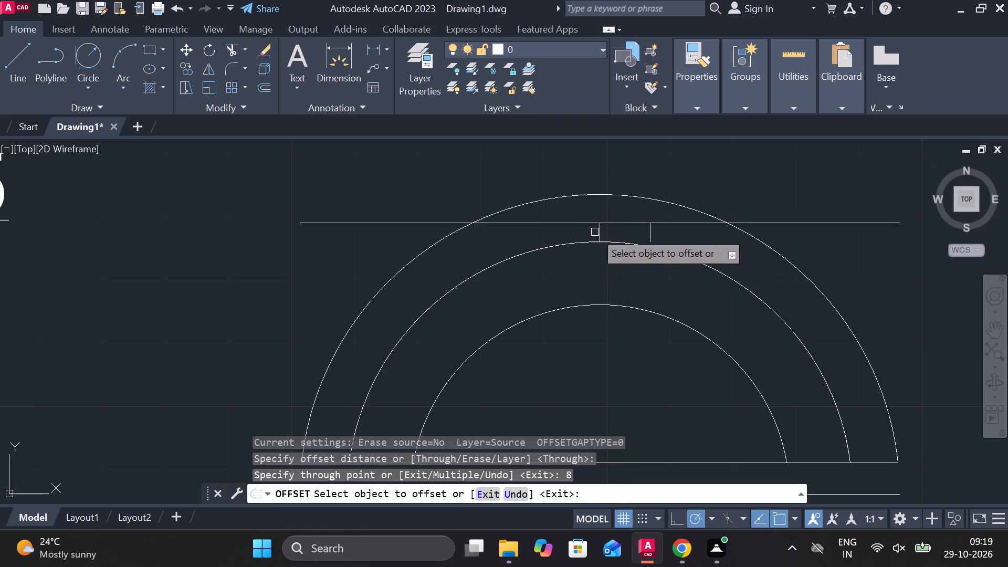
{"action": "left_click", "coordinate": [600, 236]}
{"action": "key", "text": "8"}
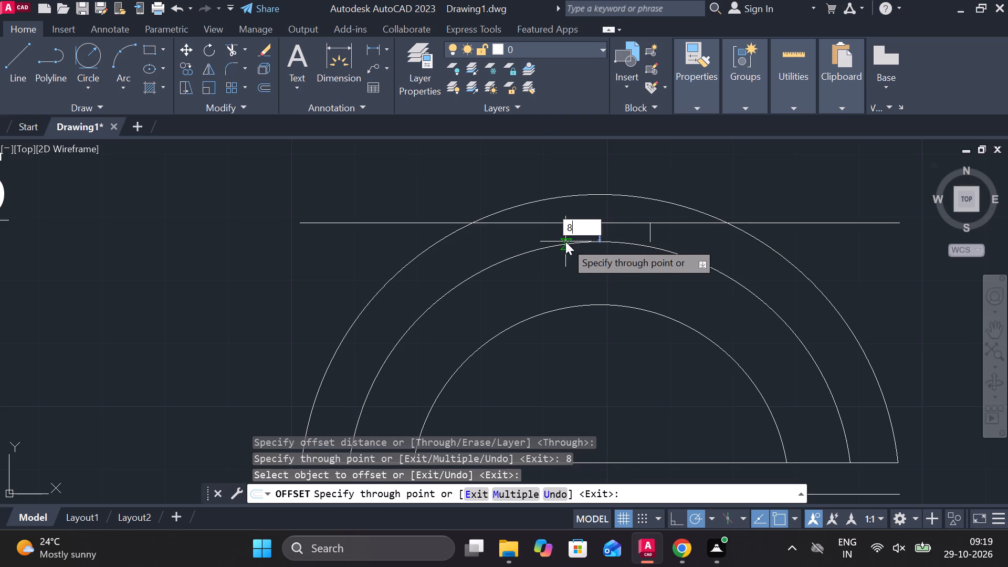
{"action": "key", "text": "Return"}
{"action": "key", "text": "Escape"}
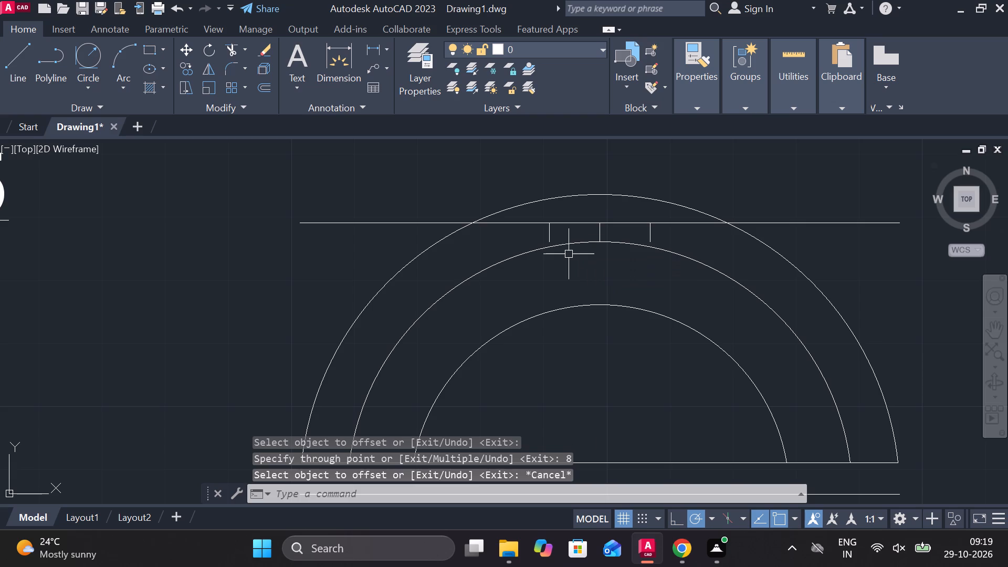
Extend both outer offset vertical lines down to the middle arc.
{"action": "scroll", "coordinate": [555, 237], "scroll_direction": "up", "scroll_amount": 1}
{"action": "type", "text": "EX"}
{"action": "key", "text": "space"}
{"action": "left_click", "coordinate": [547, 234]}
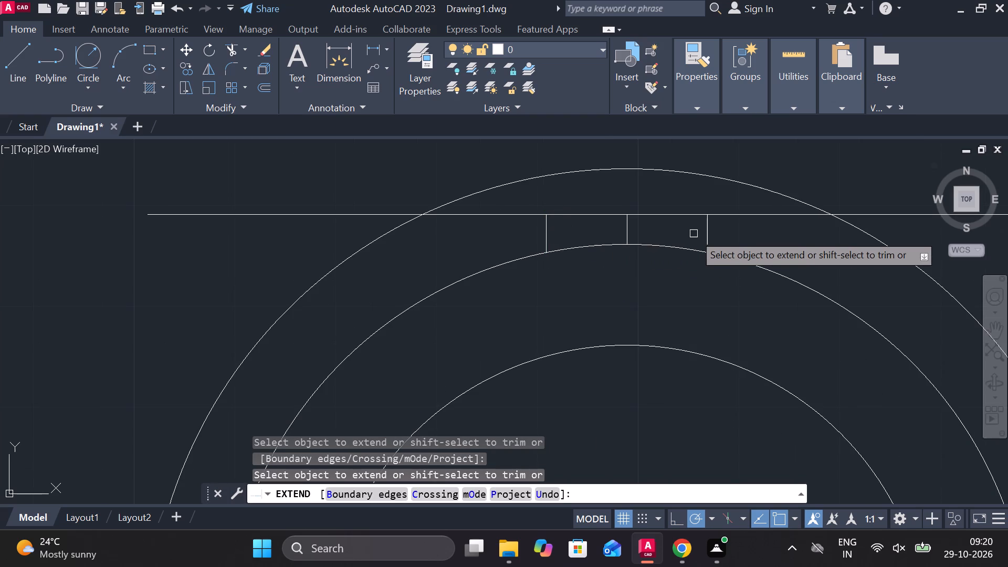
{"action": "left_click", "coordinate": [712, 232]}
{"action": "left_click", "coordinate": [696, 233]}
{"action": "key", "text": "Escape"}
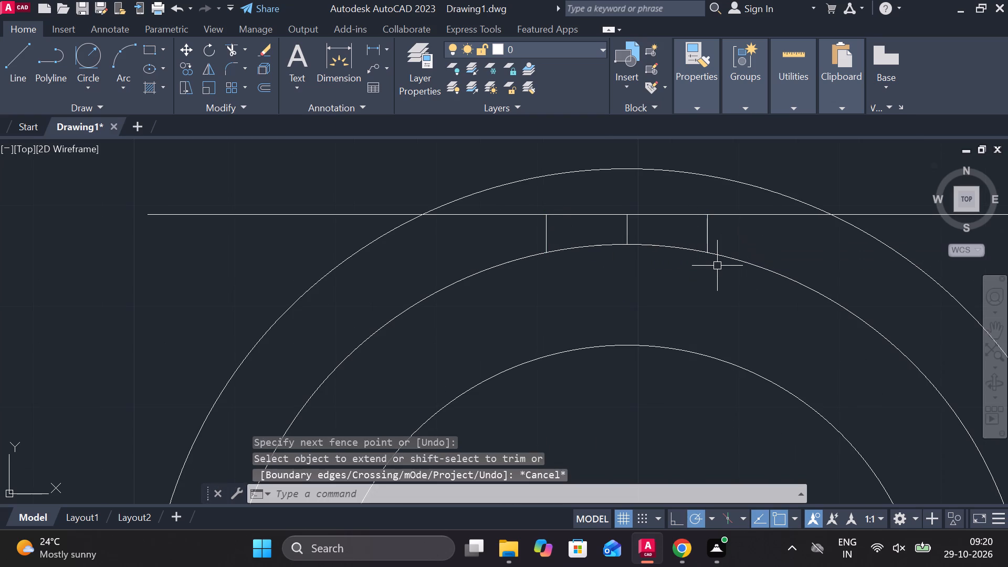
Cut the upper horizontal line back to the two outer vertical lines and erase its leftover pieces outside the outer arc.
{"action": "type", "text": "TR"}
{"action": "key", "text": "space"}
{"action": "left_click", "coordinate": [522, 215]}
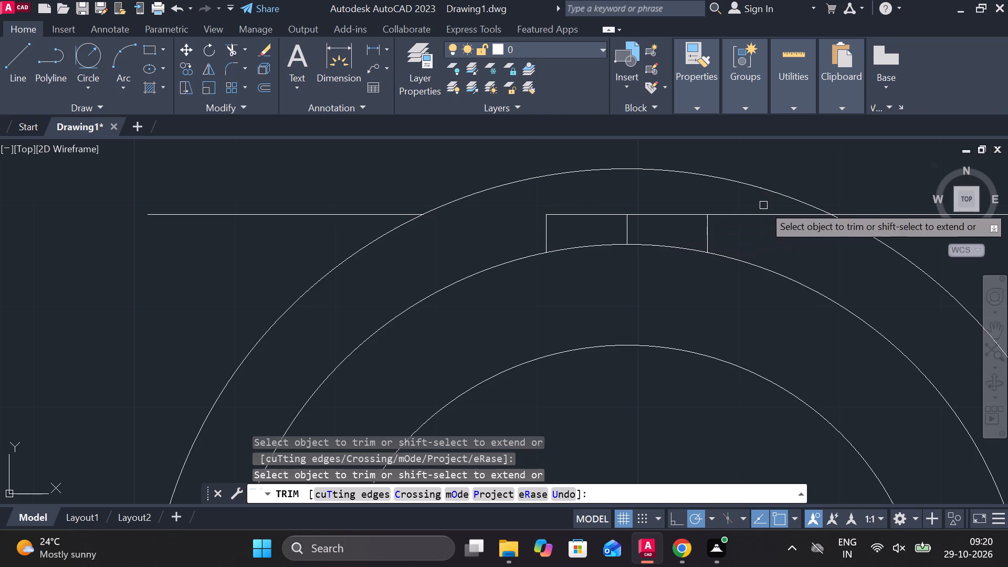
{"action": "left_click", "coordinate": [742, 212]}
{"action": "scroll", "coordinate": [742, 219], "scroll_direction": "down", "scroll_amount": 1}
{"action": "key", "text": "Escape"}
{"action": "left_click", "coordinate": [855, 215]}
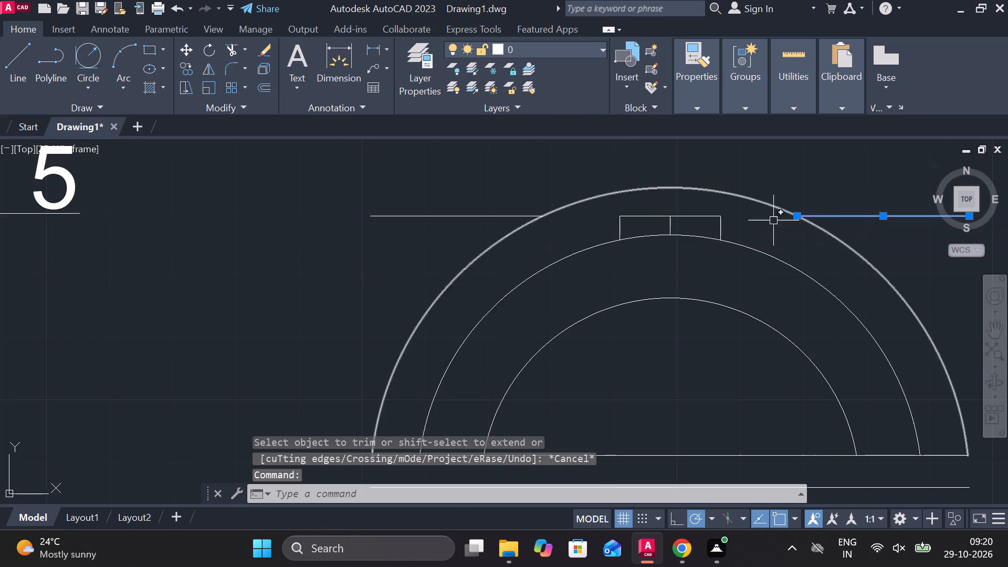
{"action": "left_click", "coordinate": [512, 220]}
{"action": "left_click", "coordinate": [481, 217]}
{"action": "left_click", "coordinate": [487, 214]}
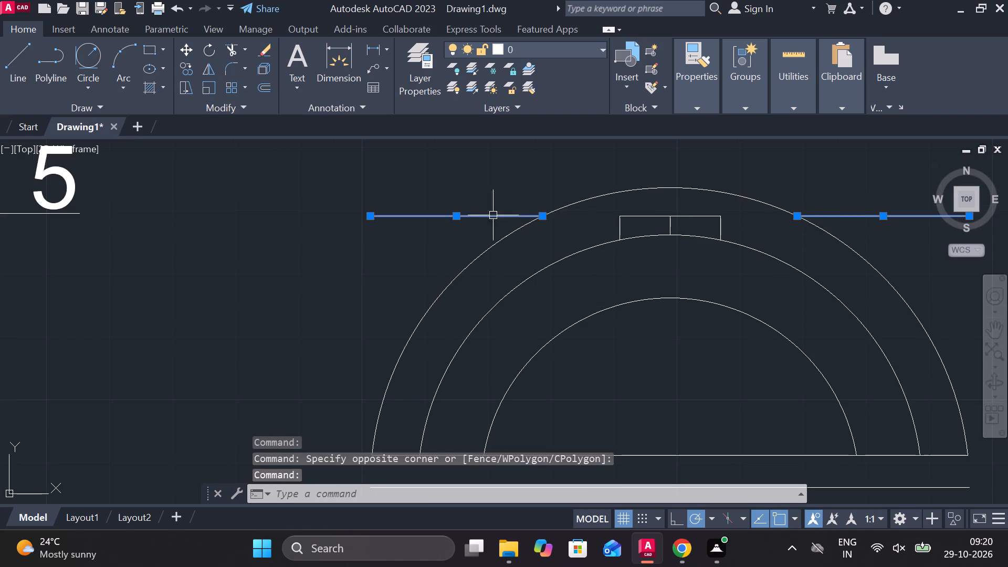
{"action": "type", "text": "E"}
{"action": "key", "text": "space"}
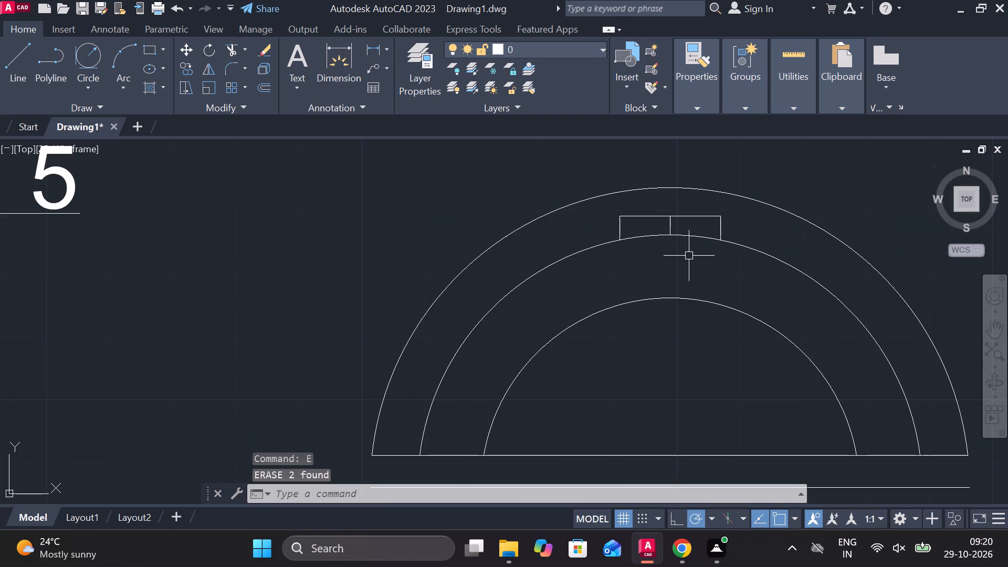
Offset the central short vertical line by 5 to both sides, inside the small rectangular step.
{"action": "scroll", "coordinate": [676, 256], "scroll_direction": "up", "scroll_amount": 1}
{"action": "middle_click_drag", "start_coordinate": [676, 256], "coordinate": [607, 235]}
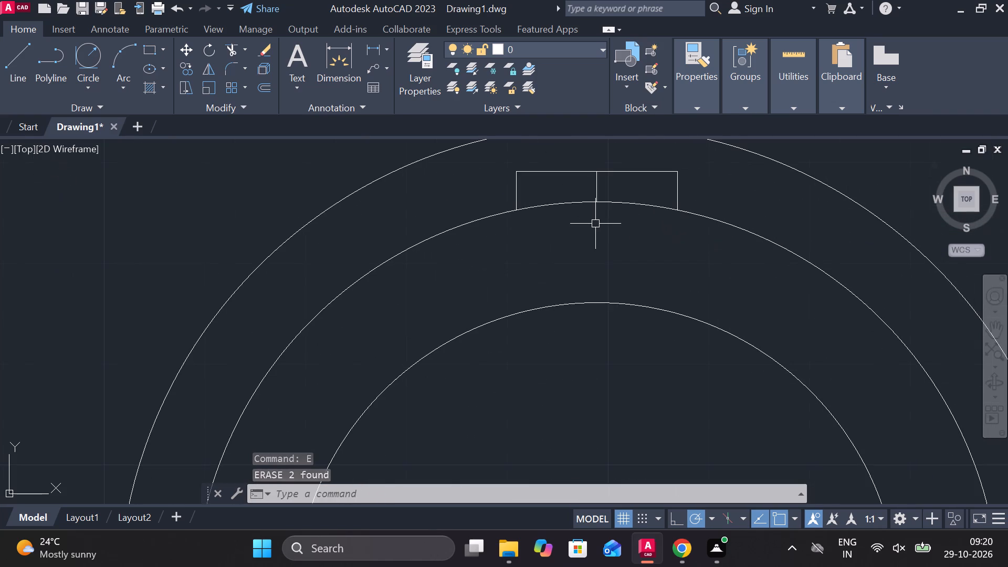
{"action": "left_click", "coordinate": [597, 195]}
{"action": "key", "text": "o"}
{"action": "key", "text": "Return"}
{"action": "key", "text": "Return"}
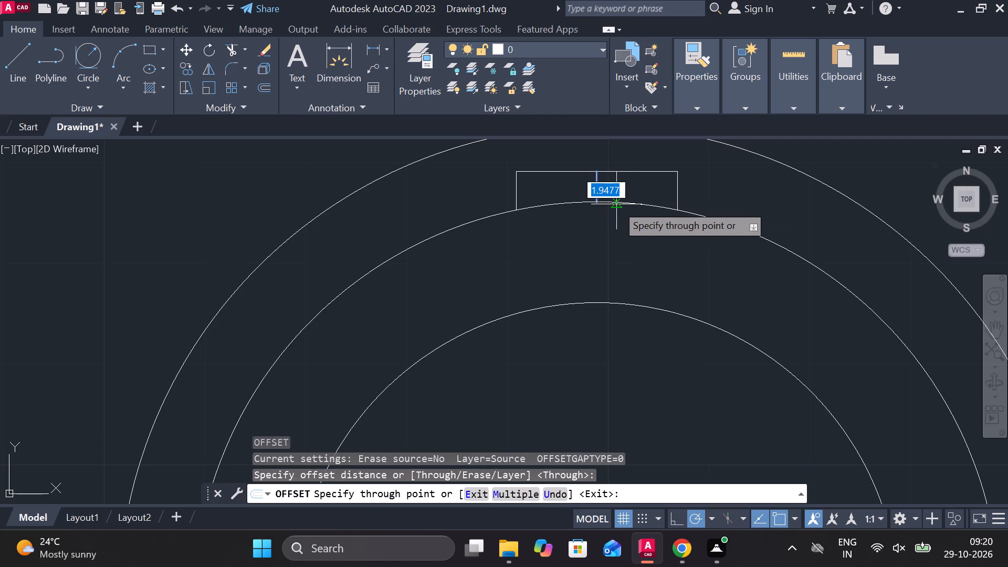
{"action": "key", "text": "5"}
{"action": "key", "text": "Return"}
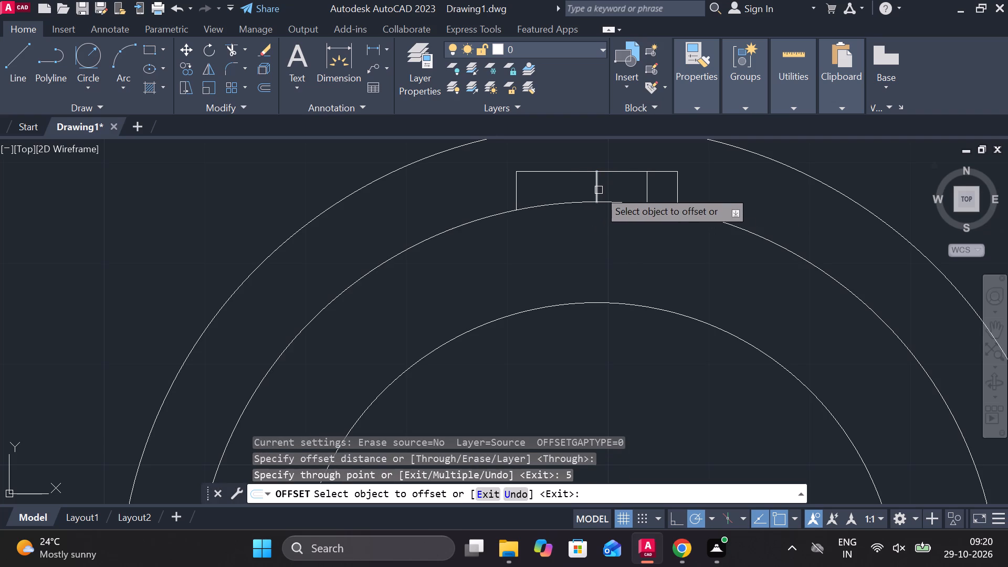
{"action": "left_click", "coordinate": [598, 190]}
{"action": "key", "text": "5"}
{"action": "key", "text": "Return"}
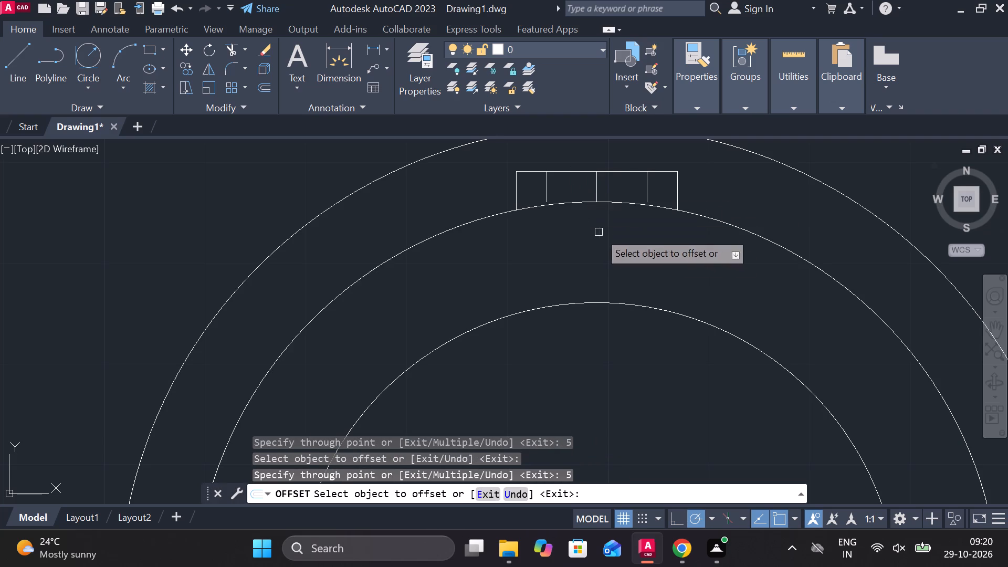
{"action": "key", "text": "Escape"}
Extend the two new inner vertical lines down to the middle arc.
{"action": "type", "text": "EX"}
{"action": "key", "text": "space"}
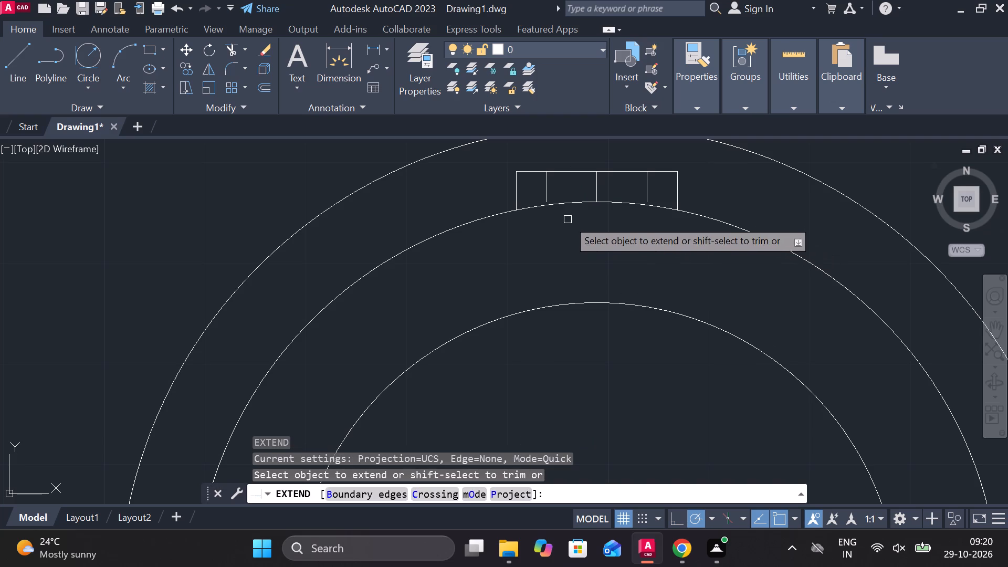
{"action": "left_click", "coordinate": [543, 187]}
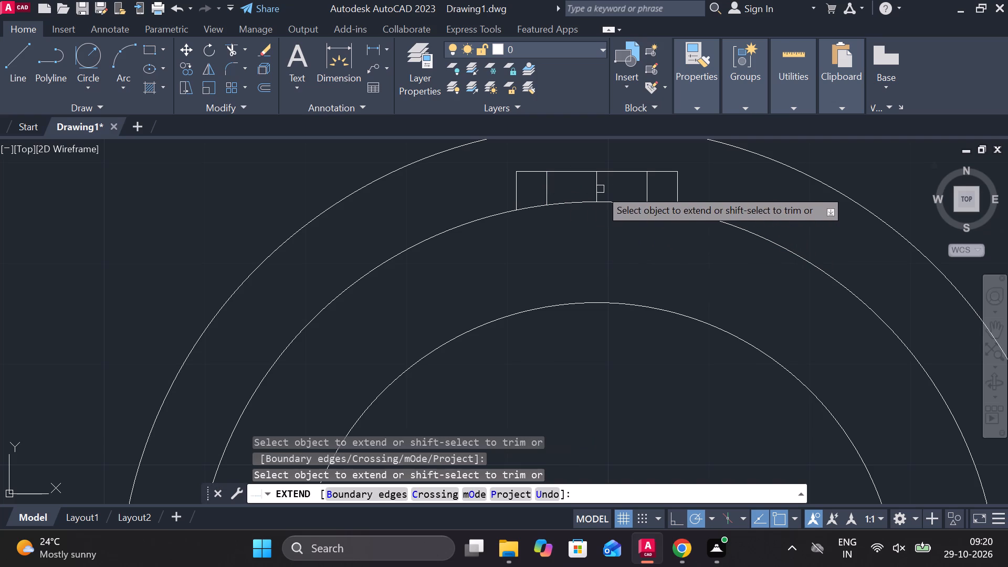
{"action": "left_click", "coordinate": [645, 188]}
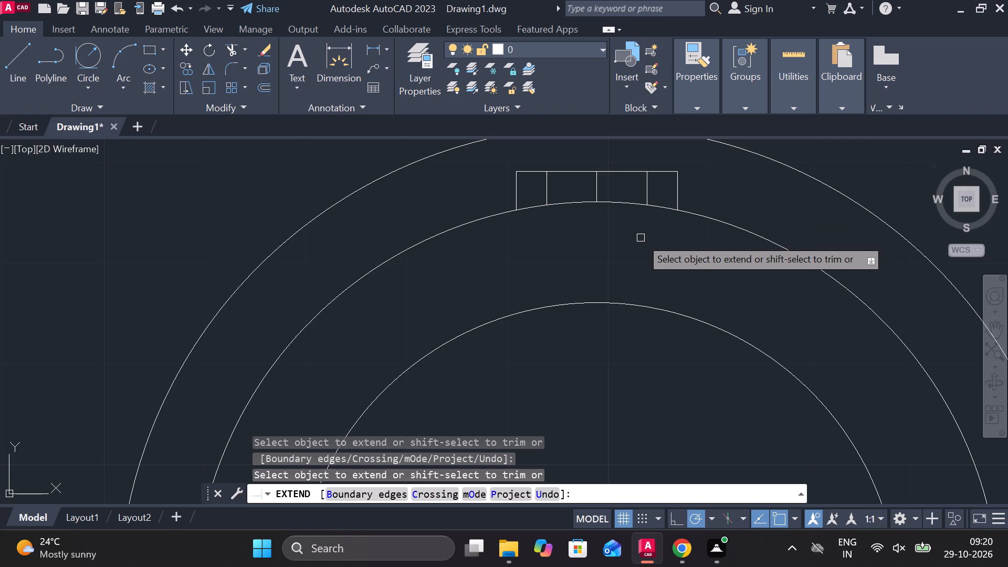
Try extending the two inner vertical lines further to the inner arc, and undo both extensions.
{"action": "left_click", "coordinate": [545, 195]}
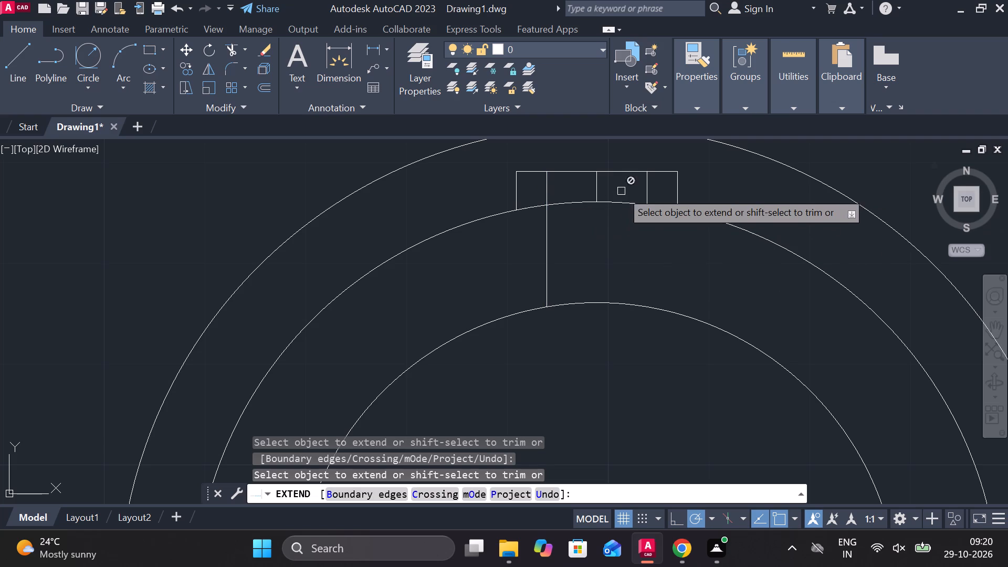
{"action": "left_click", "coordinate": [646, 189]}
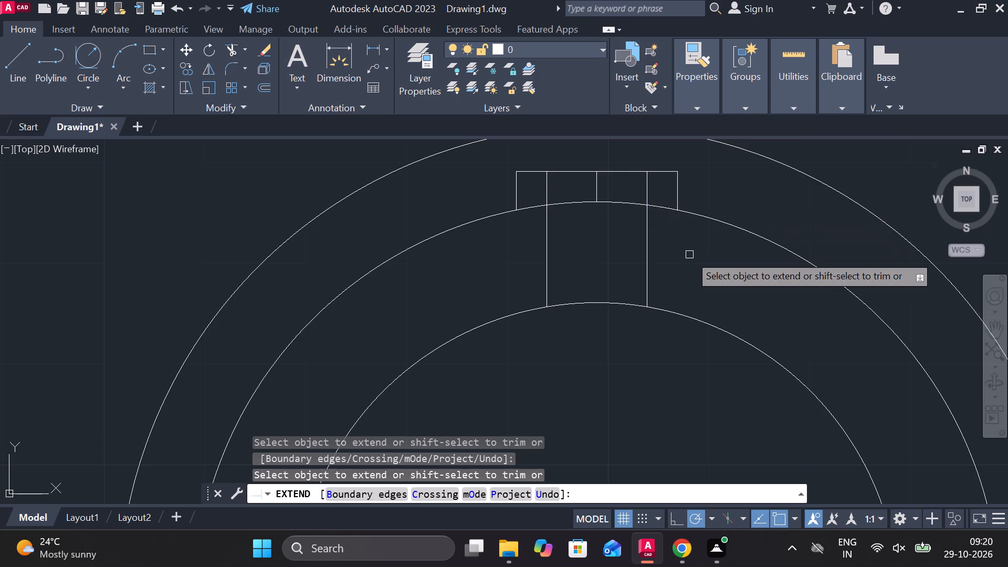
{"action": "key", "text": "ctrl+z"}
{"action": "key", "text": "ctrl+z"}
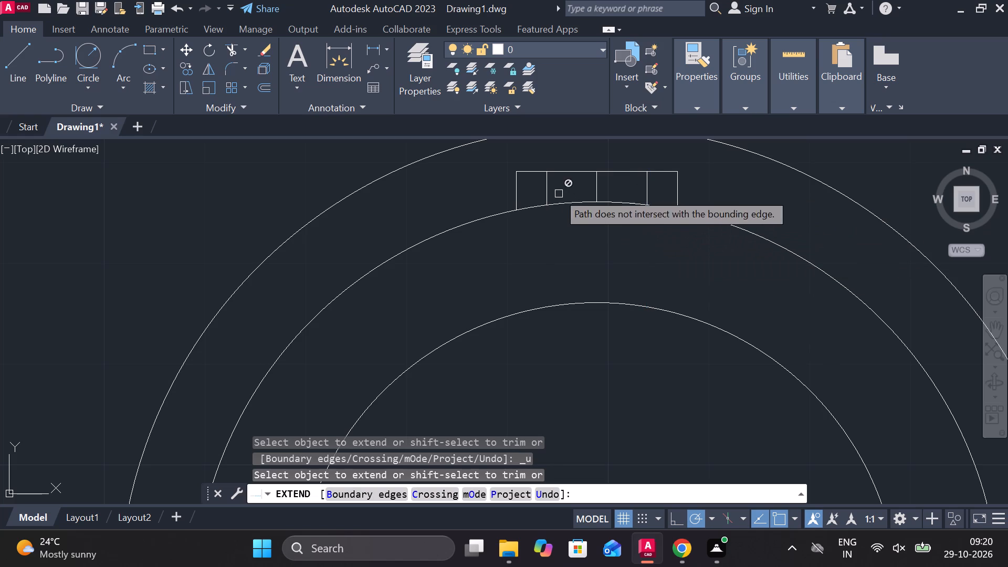
Extend the two inner vertical lines from the middle arc down to the inner arc.
{"action": "left_click", "coordinate": [549, 184]}
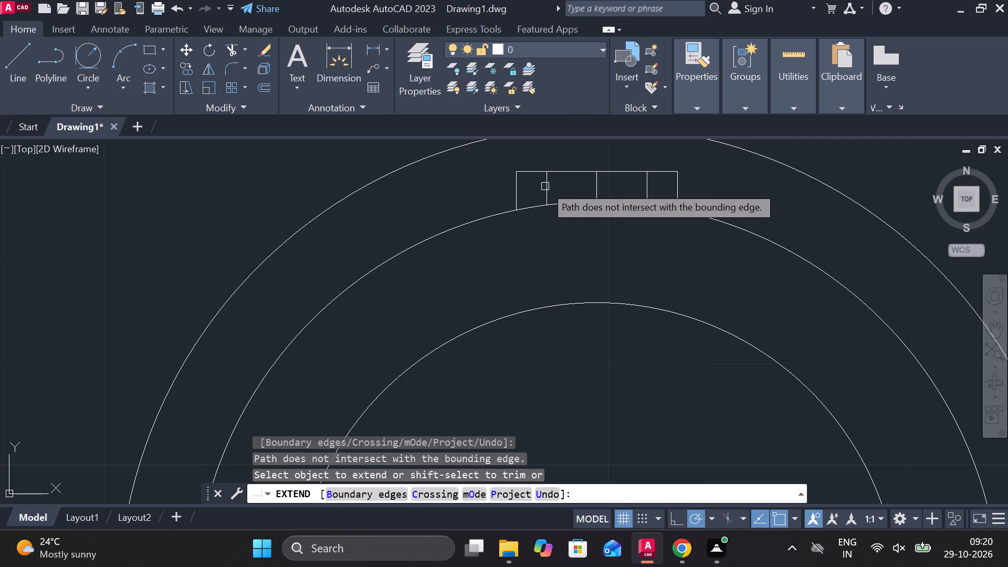
{"action": "left_click", "coordinate": [545, 186]}
{"action": "left_click", "coordinate": [547, 190]}
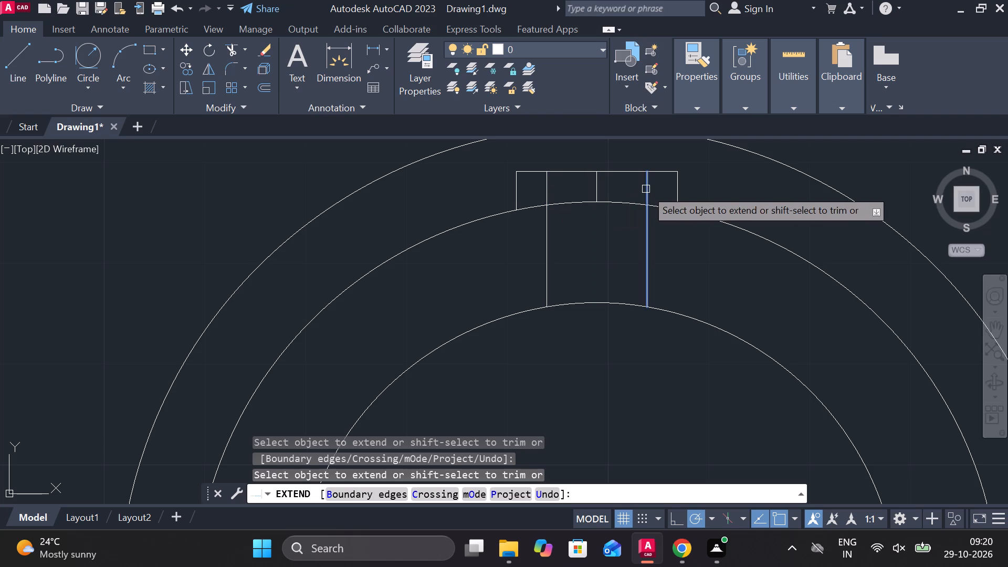
{"action": "left_click", "coordinate": [646, 189]}
{"action": "key", "text": "Escape"}
Trim away the middle arc's segments between the two outer vertical lines, including the part across the central hole.
{"action": "type", "text": "TR"}
{"action": "key", "text": "space"}
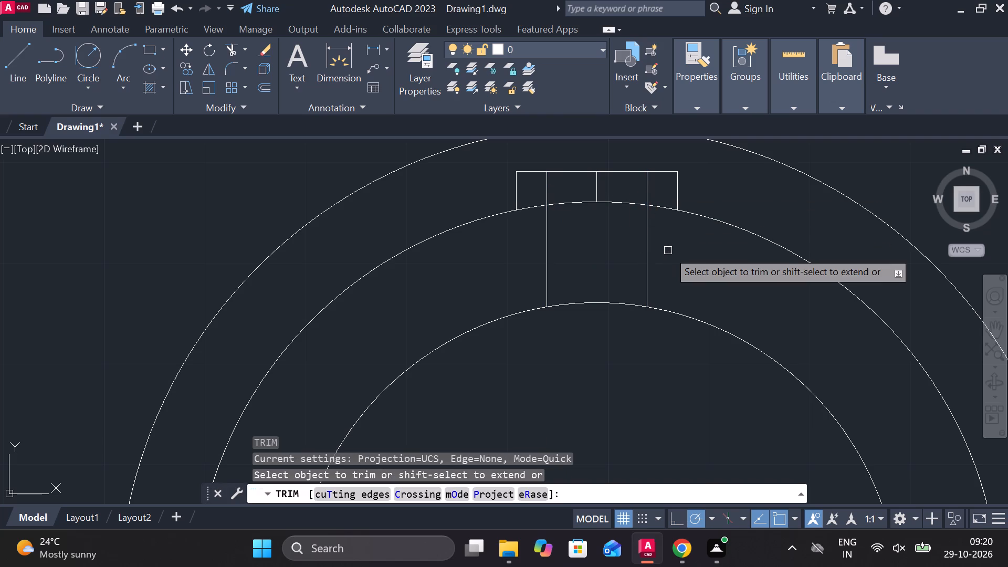
{"action": "left_click", "coordinate": [535, 210]}
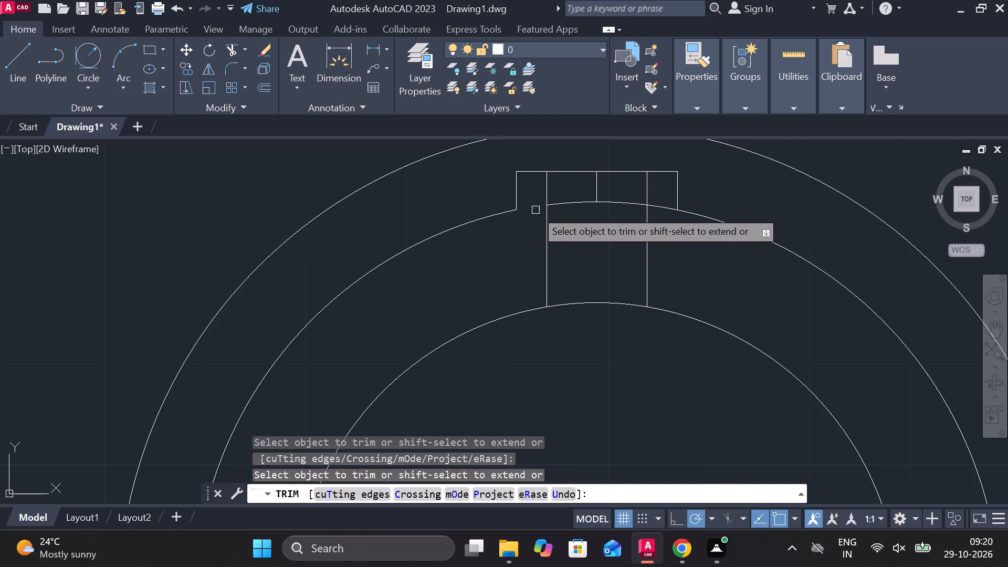
{"action": "left_click", "coordinate": [665, 206]}
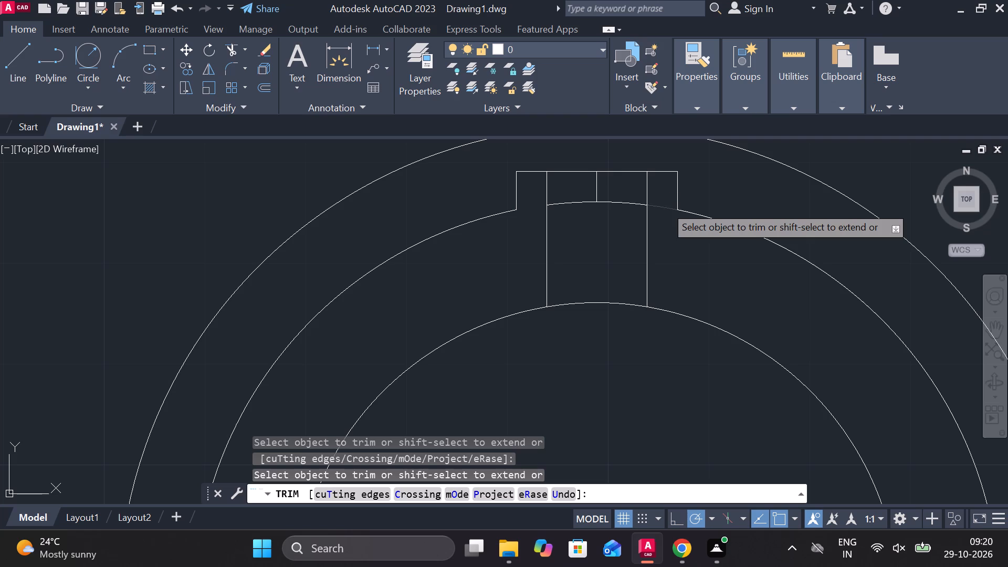
{"action": "left_click", "coordinate": [604, 206]}
{"action": "left_click", "coordinate": [586, 203]}
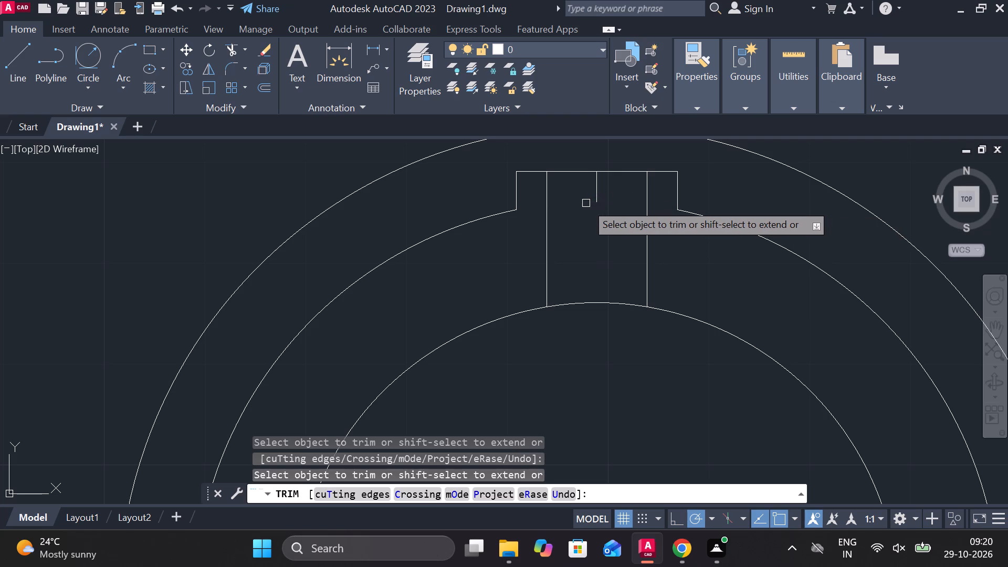
{"action": "key", "text": "Escape"}
{"action": "scroll", "coordinate": [602, 233], "scroll_direction": "down", "scroll_amount": 2}
{"action": "key", "text": "Escape"}
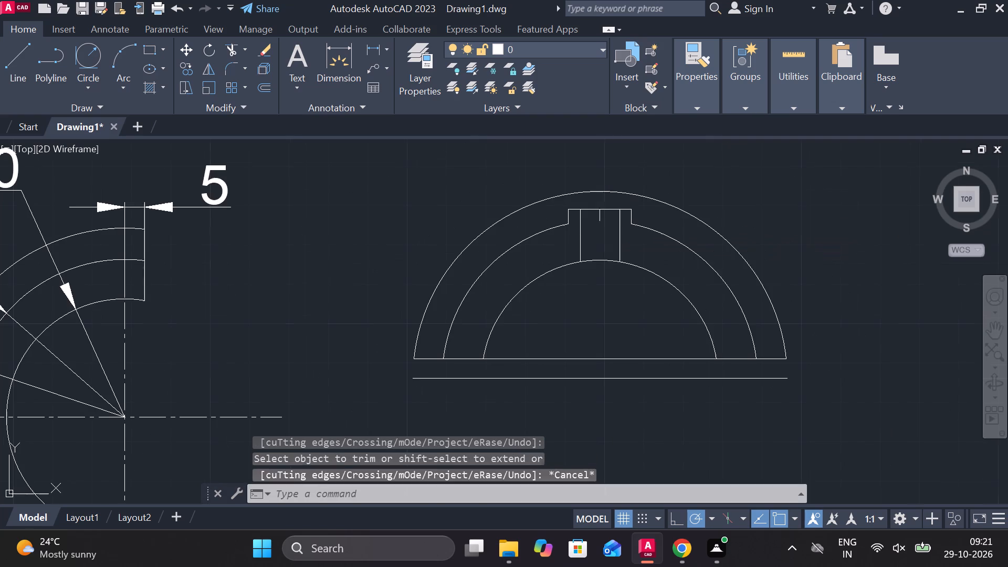
Lengthen the central vertical line to run from above the outer arc to below the lowest horizontal line.
{"action": "left_click", "coordinate": [600, 220]}
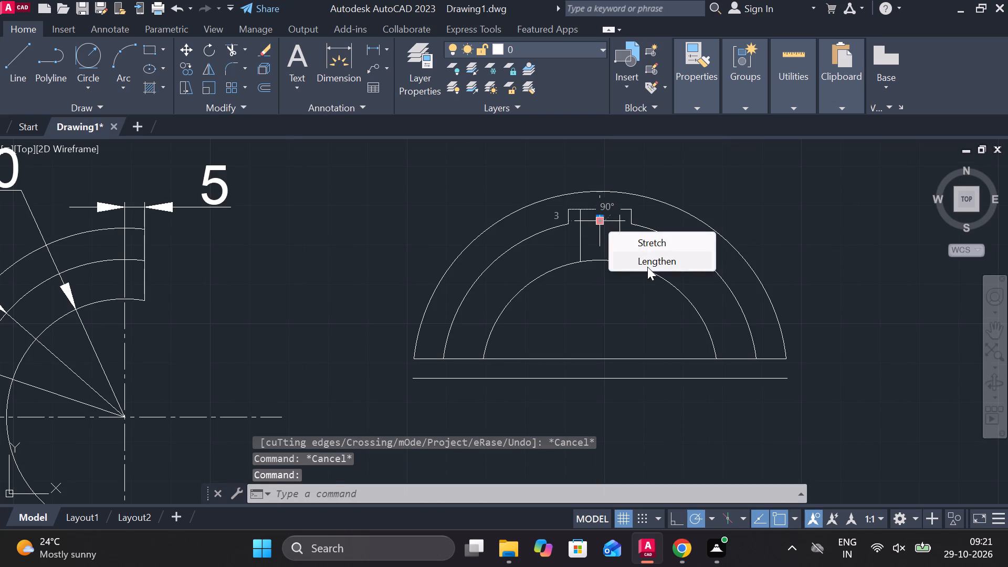
{"action": "left_click", "coordinate": [647, 267]}
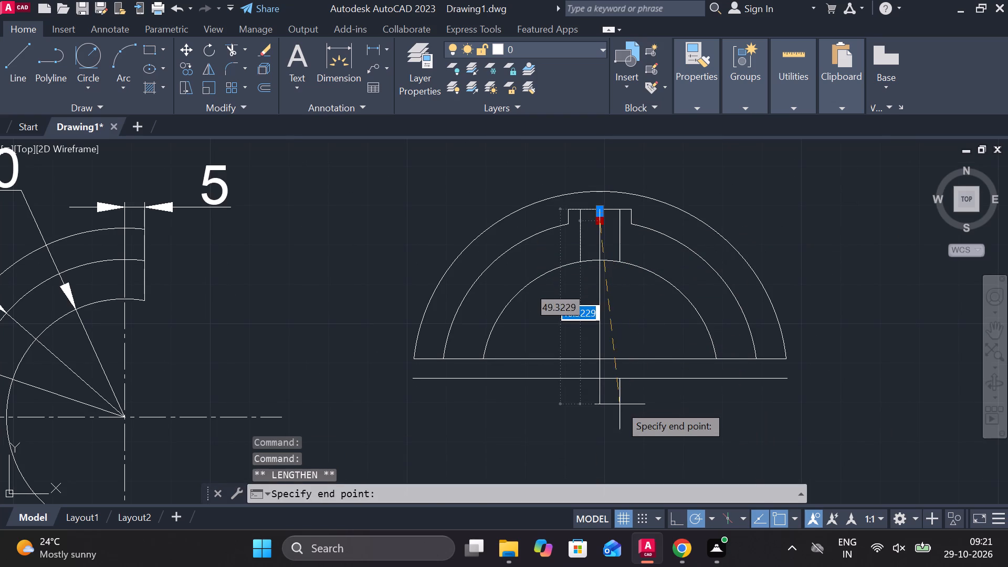
{"action": "left_click", "coordinate": [616, 406]}
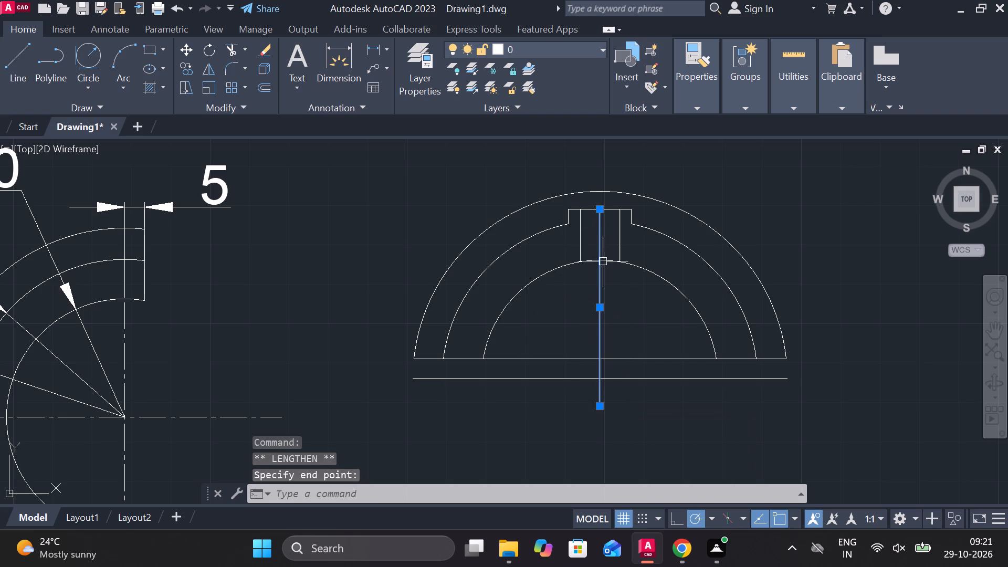
{"action": "left_click", "coordinate": [653, 249]}
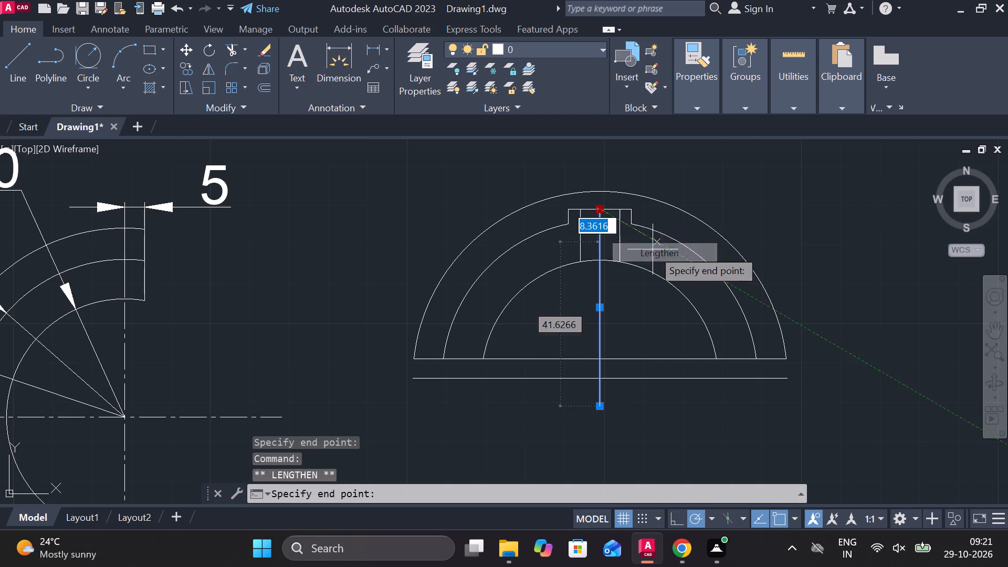
{"action": "left_click", "coordinate": [621, 157]}
{"action": "key", "text": "Escape"}
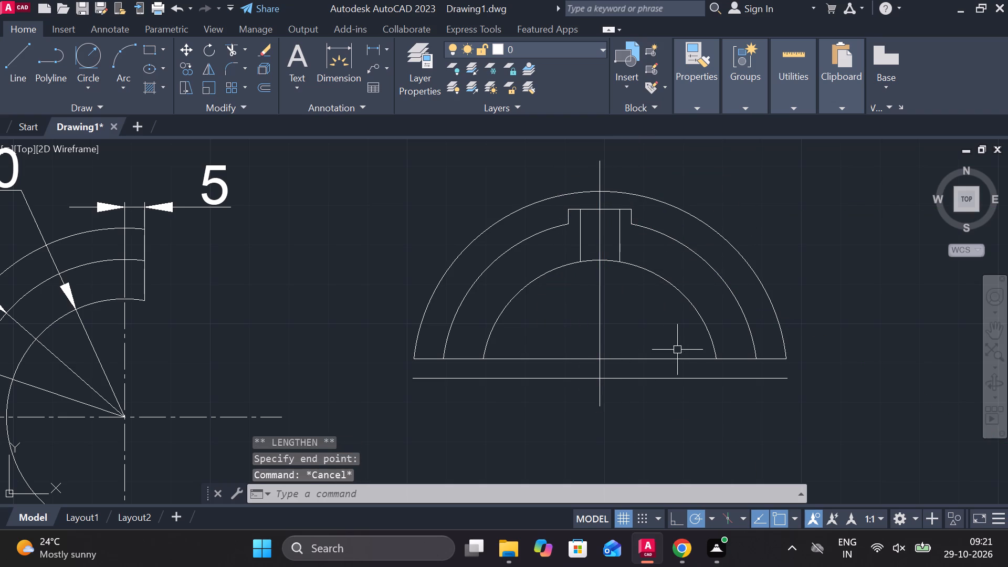
Hatch the two ring sections either side of the central hole, between the inner and middle arcs, at angle 0 and scale 0.5.
{"action": "middle_click_drag", "start_coordinate": [676, 349], "coordinate": [645, 321]}
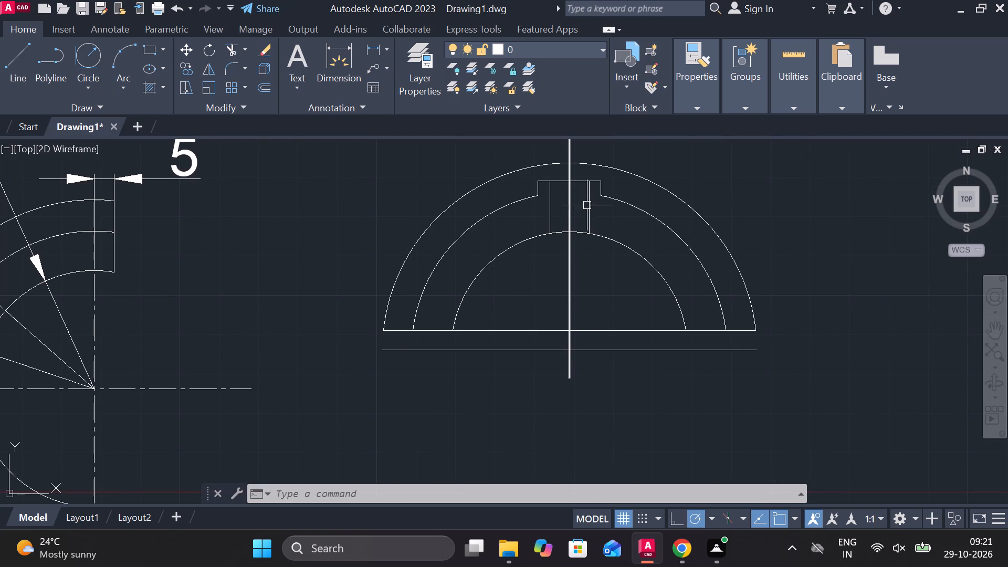
{"action": "left_click", "coordinate": [153, 87]}
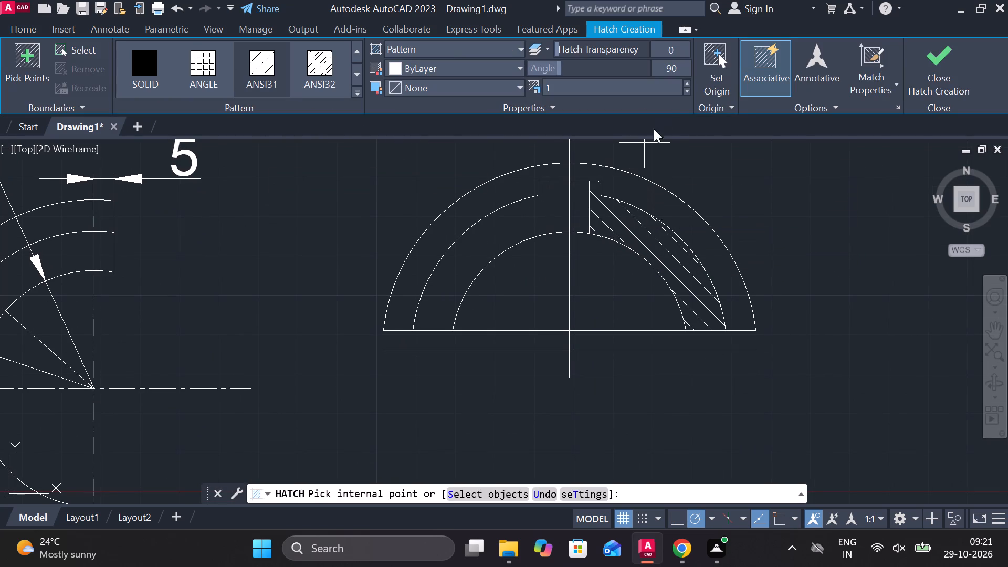
{"action": "left_click", "coordinate": [677, 67]}
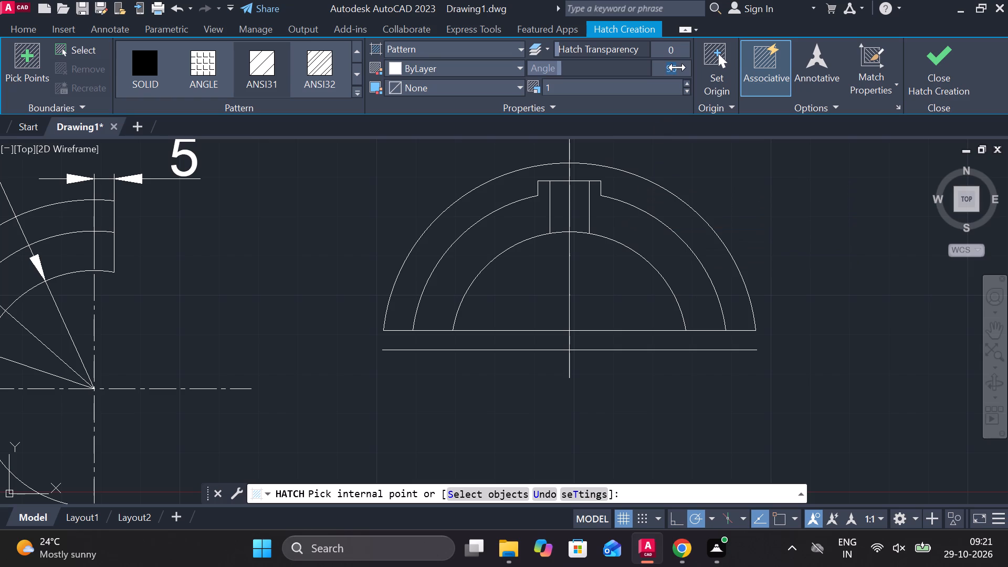
{"action": "key", "text": "0"}
{"action": "key", "text": "Return"}
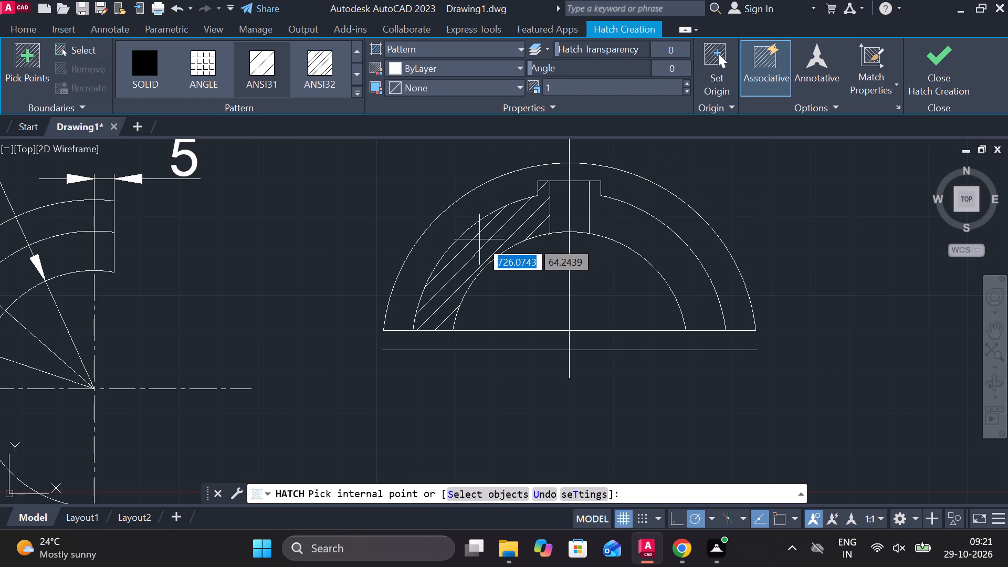
{"action": "left_click", "coordinate": [561, 88]}
{"action": "type", "text": ".5"}
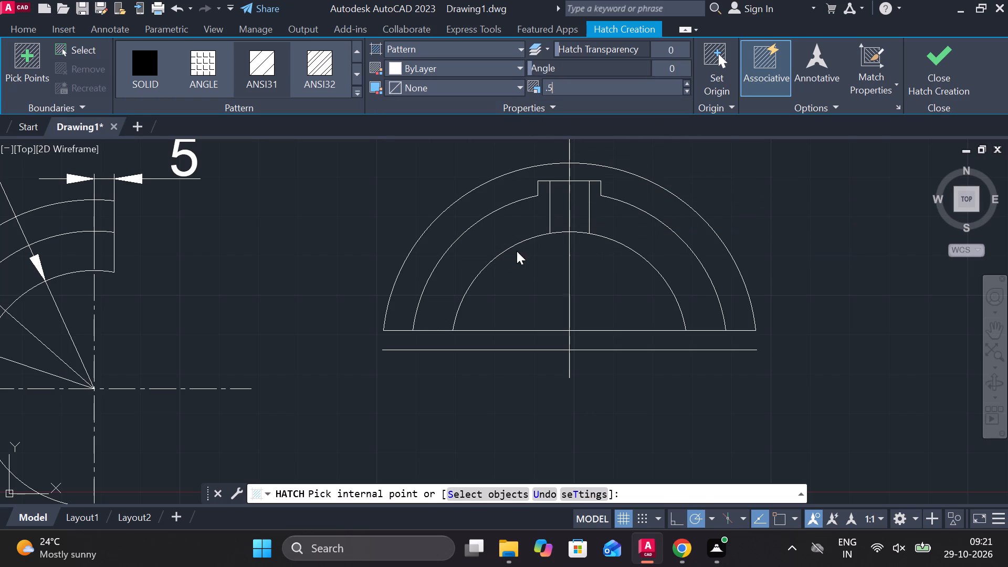
{"action": "left_click", "coordinate": [495, 240]}
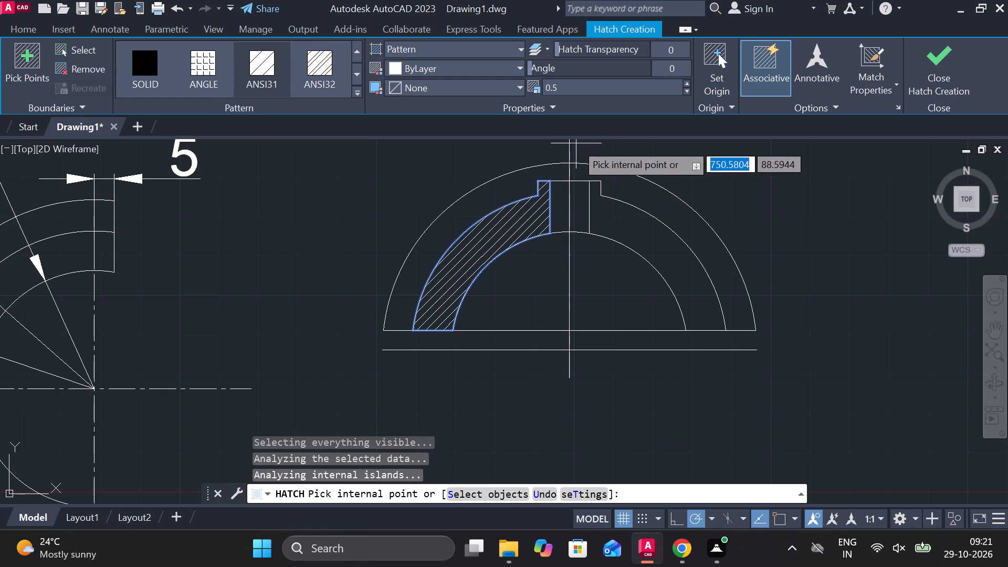
{"action": "left_click", "coordinate": [607, 228]}
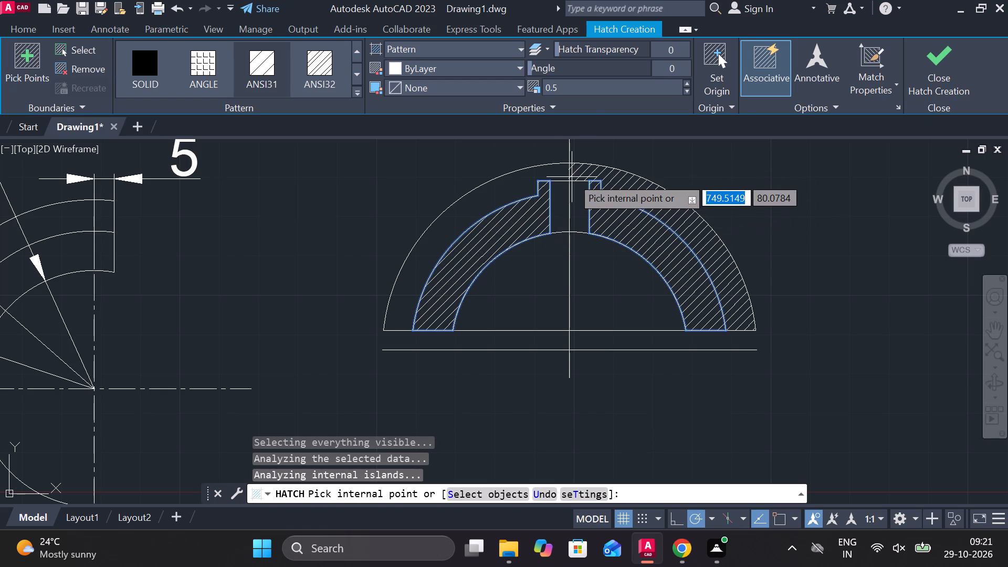
Set the hatch's scale to 0.3 and its angle to 27, and finish the hatch.
{"action": "left_click", "coordinate": [556, 88]}
{"action": "key", "text": "period"}
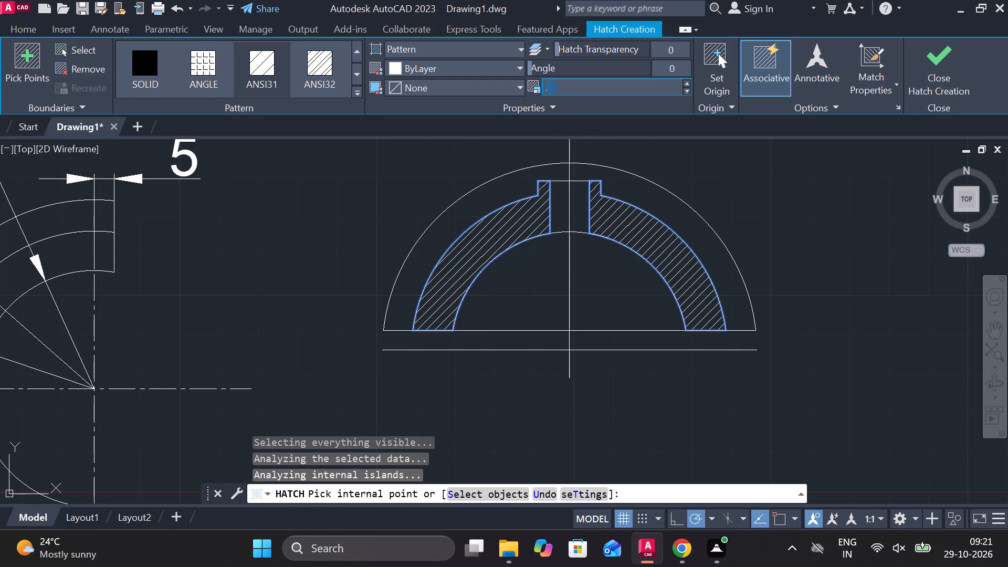
{"action": "key", "text": "3"}
{"action": "key", "text": "Return"}
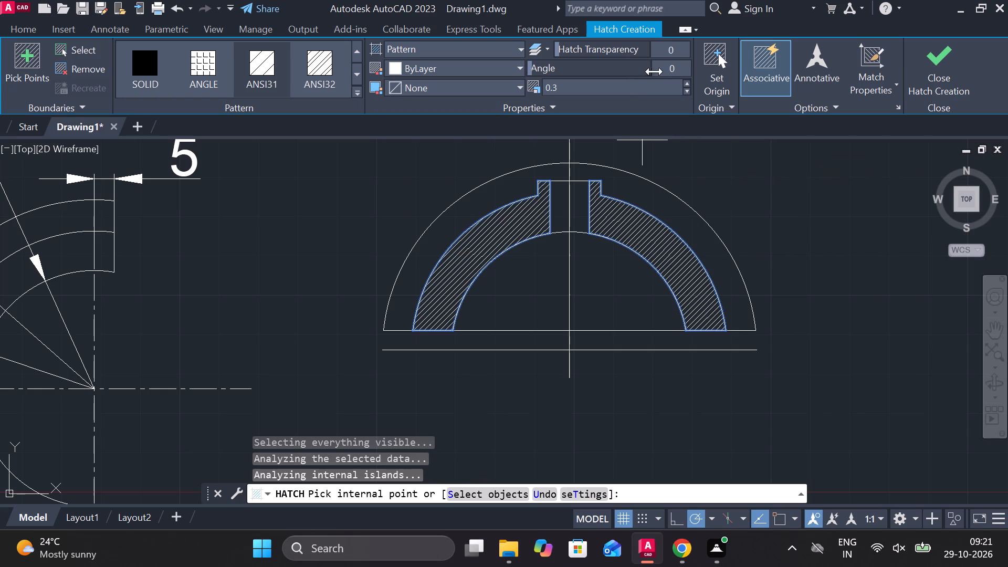
{"action": "left_click_drag", "start_coordinate": [661, 70], "coordinate": [679, 71]}
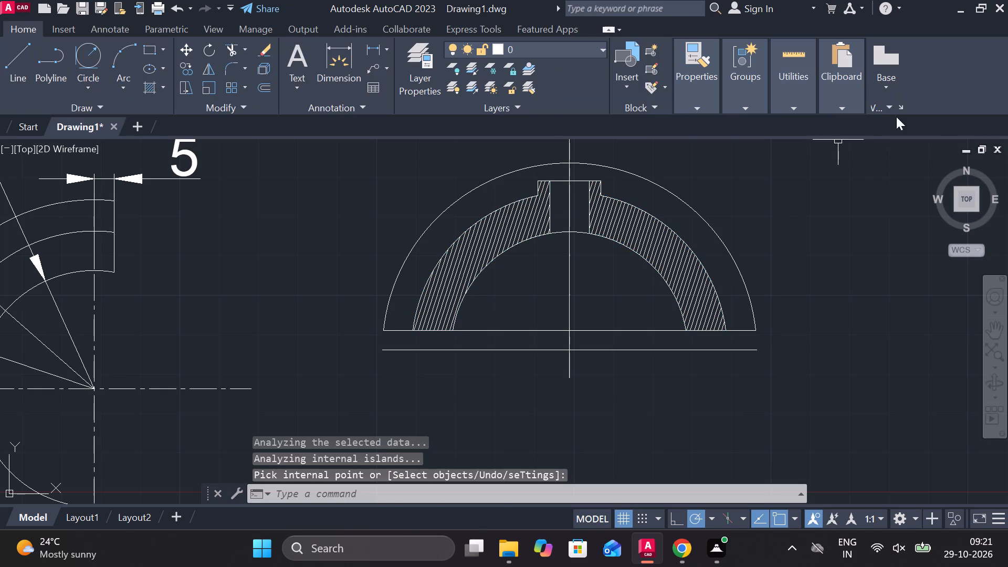
Change the linetype of the half-ring section's central vertical line to CENTER2.
{"action": "left_click", "coordinate": [571, 265]}
{"action": "left_click", "coordinate": [689, 113]}
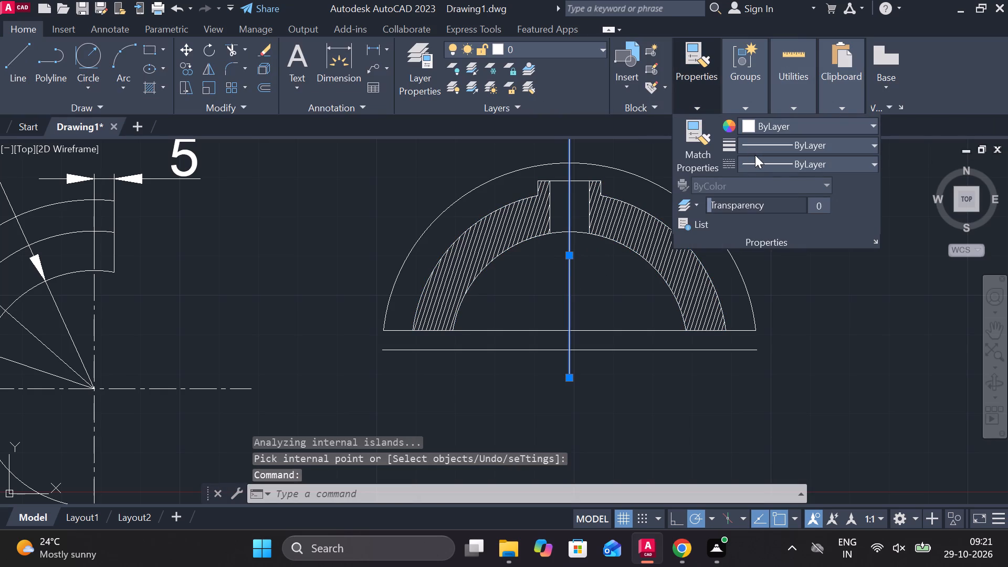
{"action": "left_click", "coordinate": [755, 155]}
{"action": "left_click", "coordinate": [803, 163]}
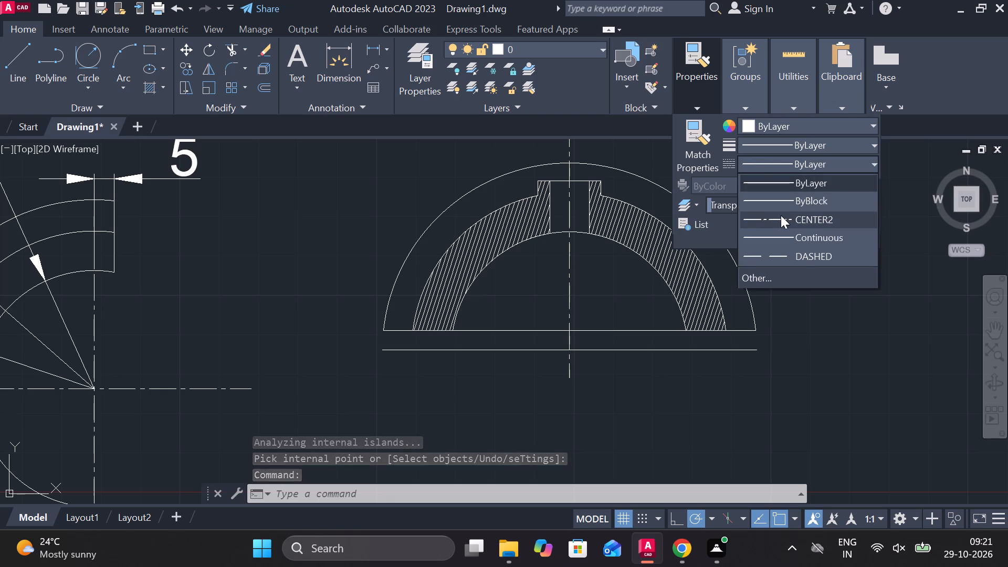
{"action": "left_click", "coordinate": [781, 215]}
{"action": "key", "text": "Escape"}
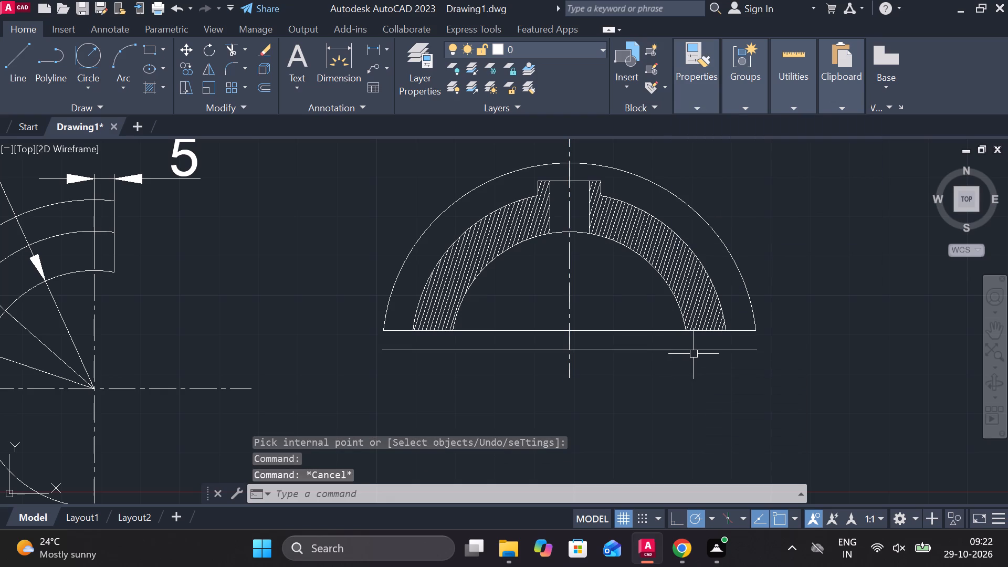
Change the linetype of the lowest horizontal line under the half-ring section to CENTER2.
{"action": "left_click", "coordinate": [678, 354]}
{"action": "left_click", "coordinate": [694, 110]}
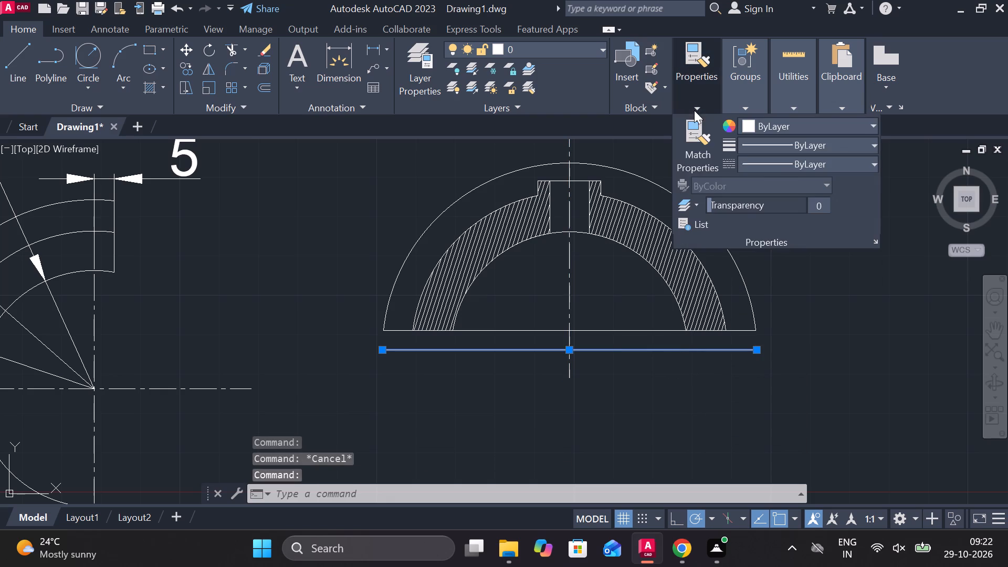
{"action": "left_click", "coordinate": [801, 163]}
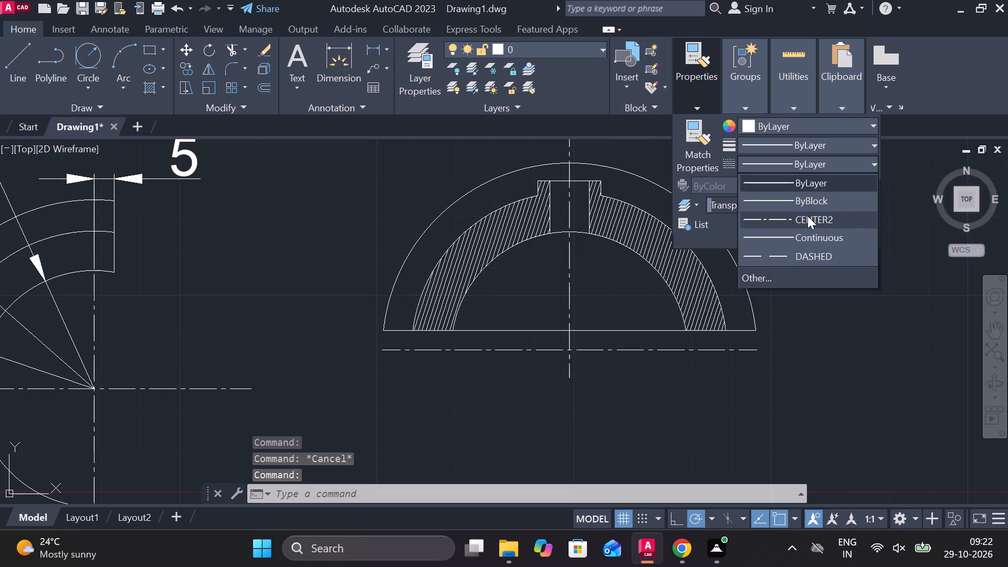
{"action": "left_click", "coordinate": [807, 216]}
{"action": "key", "text": "Escape"}
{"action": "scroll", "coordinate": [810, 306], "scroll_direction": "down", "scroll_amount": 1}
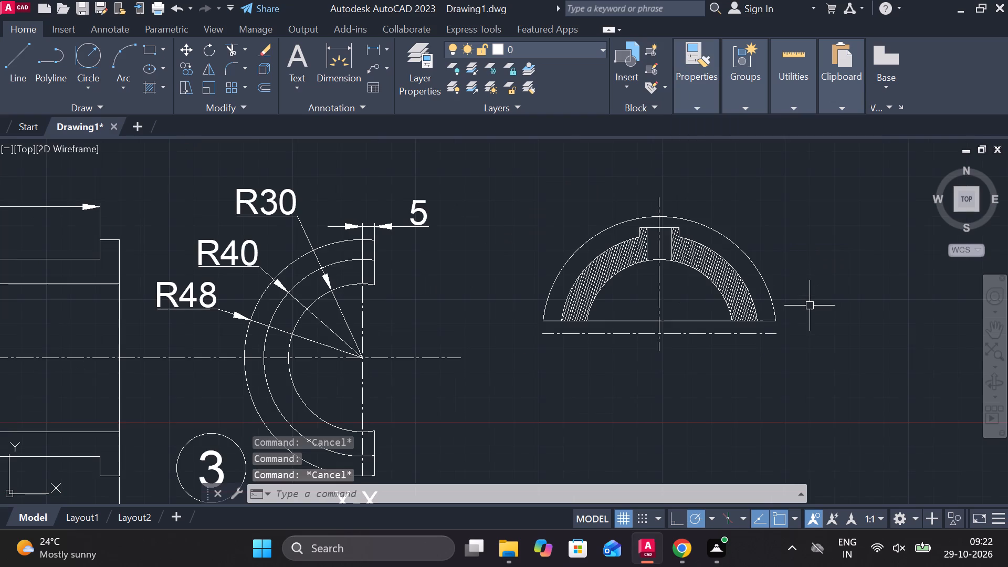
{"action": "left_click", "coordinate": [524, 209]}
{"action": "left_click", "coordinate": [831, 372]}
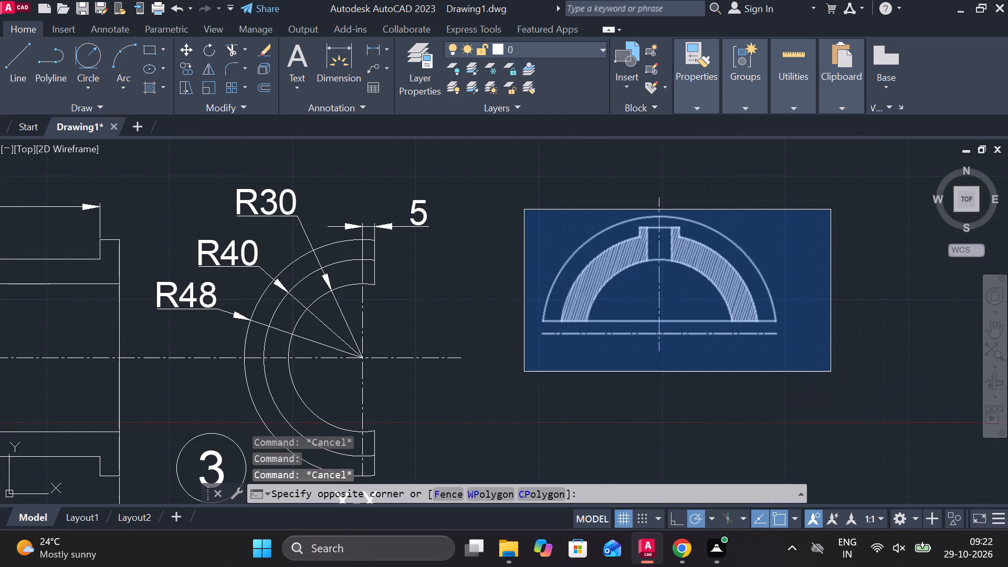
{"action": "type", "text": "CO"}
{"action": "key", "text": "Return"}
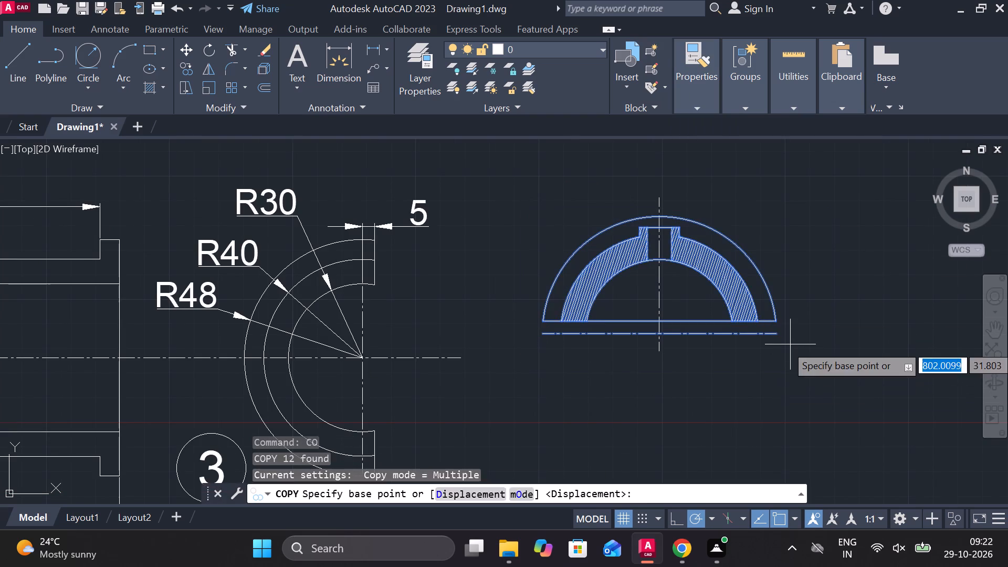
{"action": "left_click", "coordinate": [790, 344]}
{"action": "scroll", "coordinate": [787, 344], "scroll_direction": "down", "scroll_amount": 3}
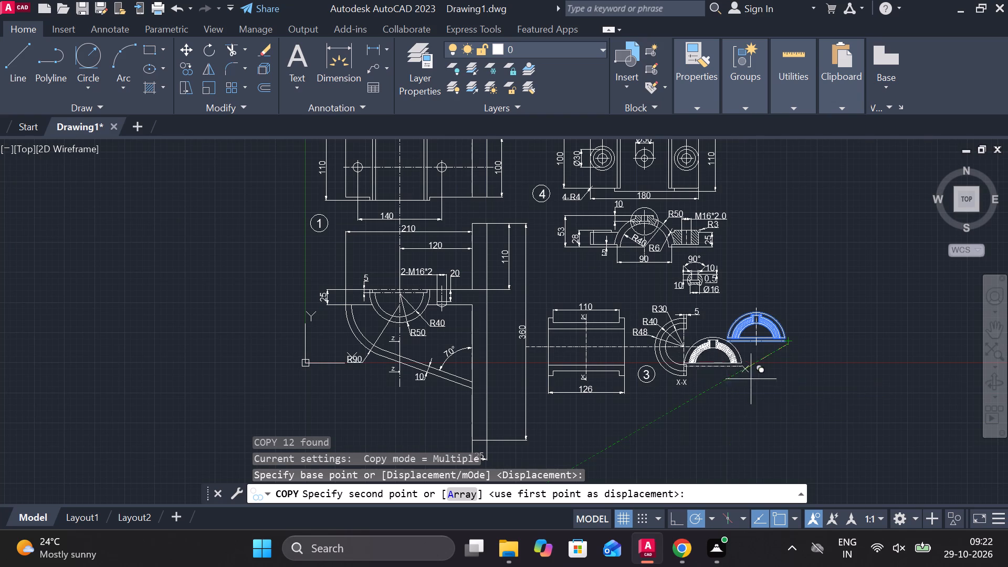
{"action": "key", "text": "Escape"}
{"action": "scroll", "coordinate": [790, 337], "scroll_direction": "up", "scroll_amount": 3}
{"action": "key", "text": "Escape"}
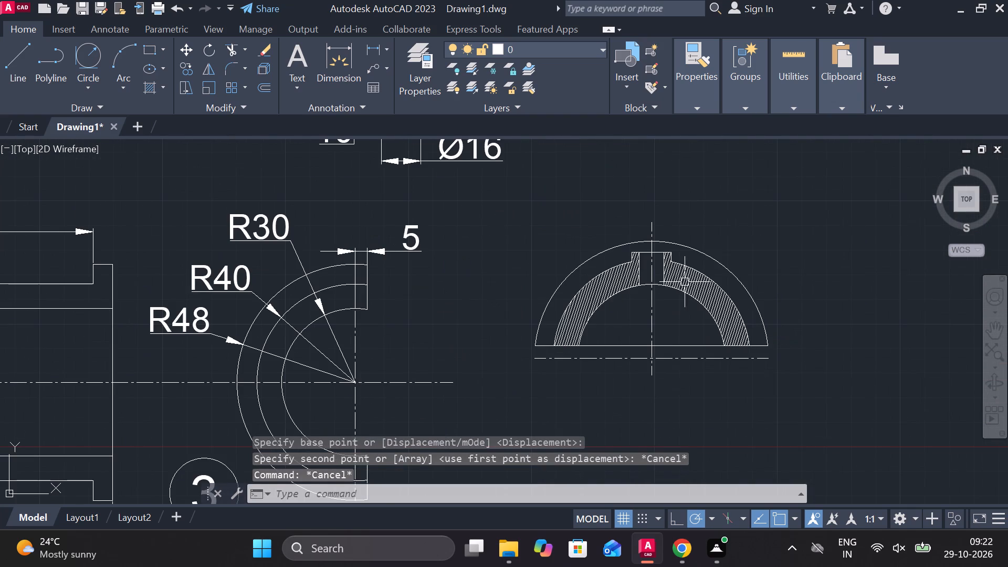
Copy the complete hatched half-ring section, including its centre lines, to just below the undimensioned C-shaped half ring among the separate part copies.
{"action": "left_click", "coordinate": [522, 221]}
{"action": "left_click", "coordinate": [834, 402]}
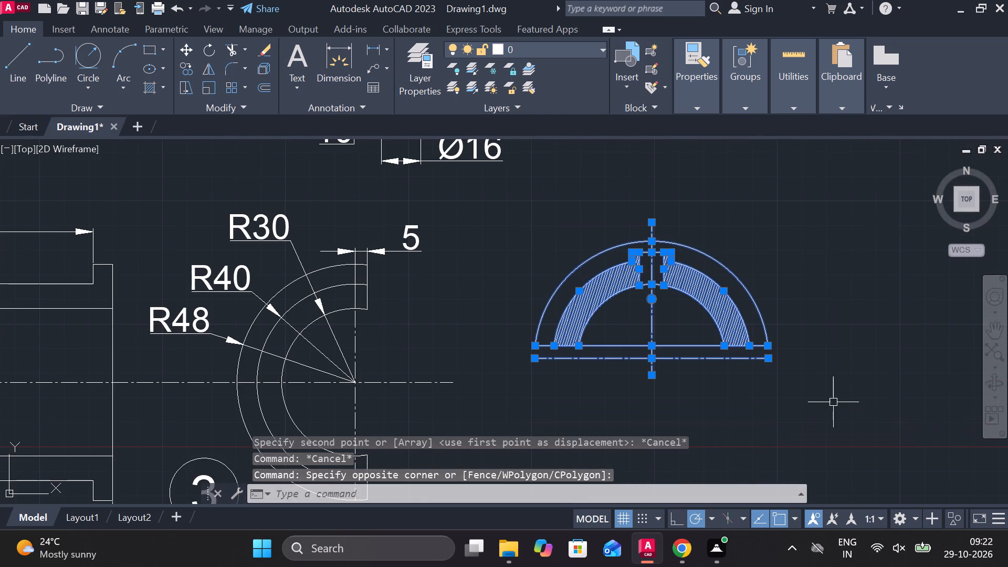
{"action": "type", "text": "CO"}
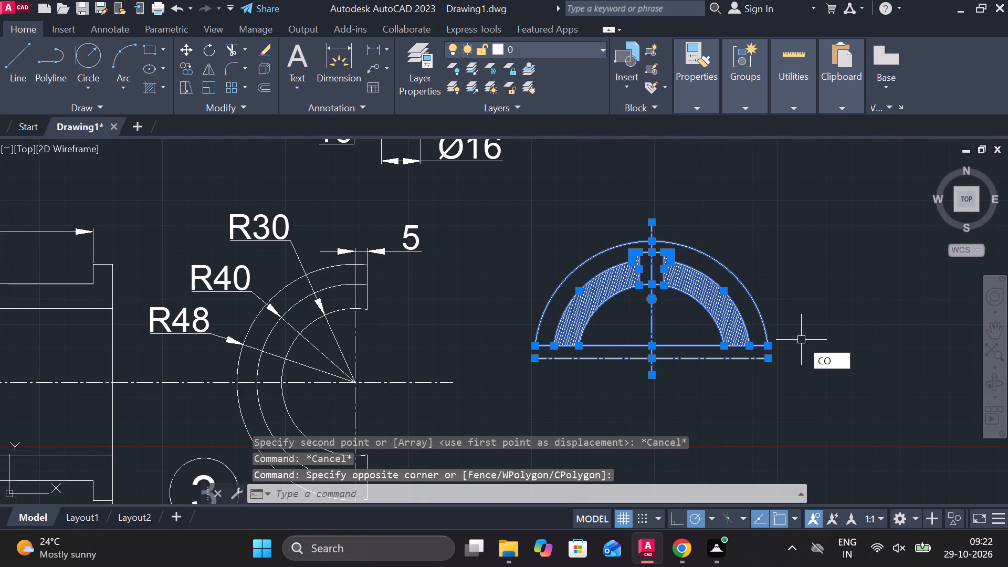
{"action": "key", "text": "Return"}
{"action": "left_click", "coordinate": [810, 345]}
{"action": "scroll", "coordinate": [810, 345], "scroll_direction": "down", "scroll_amount": 3}
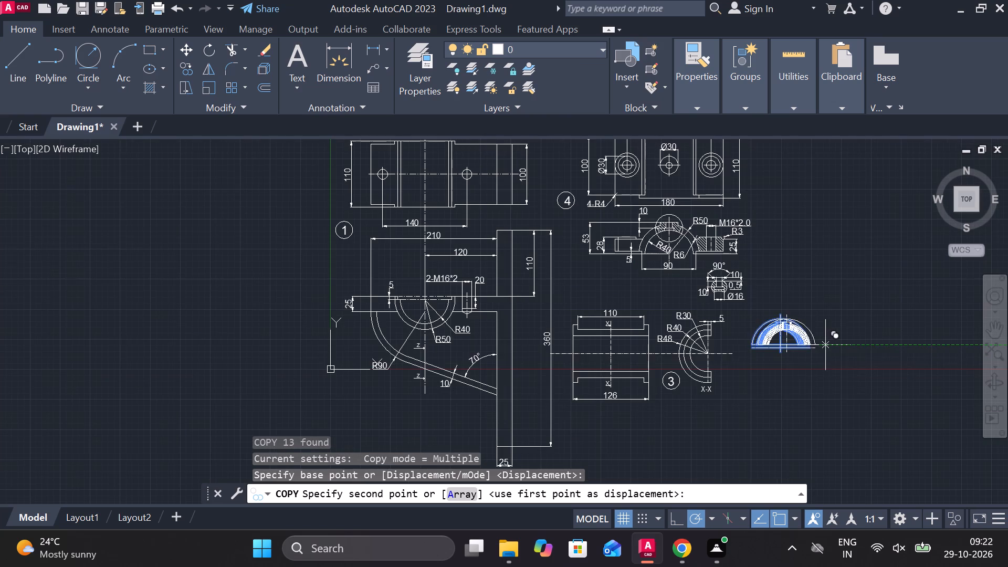
{"action": "scroll", "coordinate": [382, 364], "scroll_direction": "down", "scroll_amount": 2}
{"action": "middle_click_drag", "start_coordinate": [303, 335], "coordinate": [650, 304]}
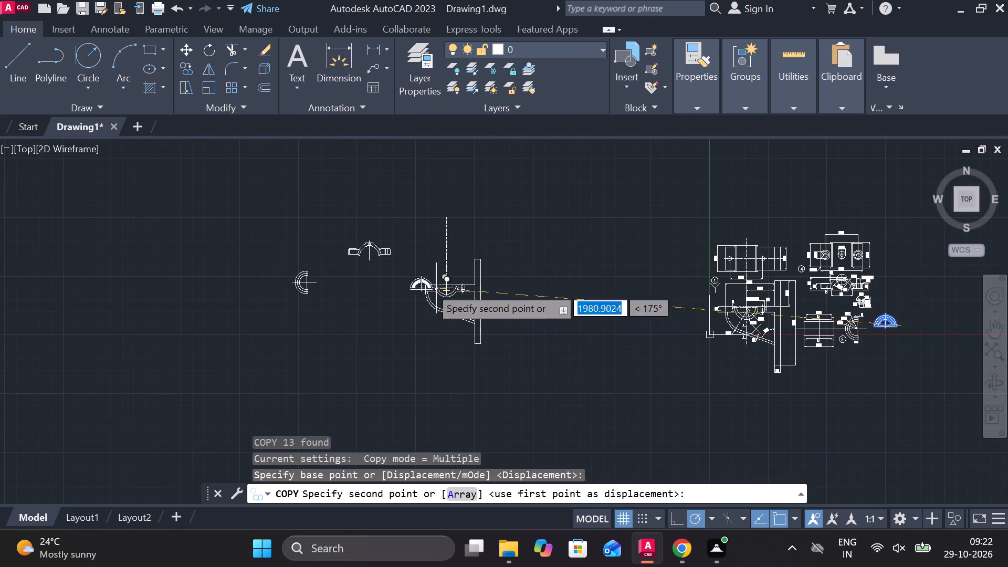
{"action": "scroll", "coordinate": [310, 271], "scroll_direction": "up", "scroll_amount": 3}
{"action": "middle_click_drag", "start_coordinate": [451, 306], "coordinate": [498, 186]}
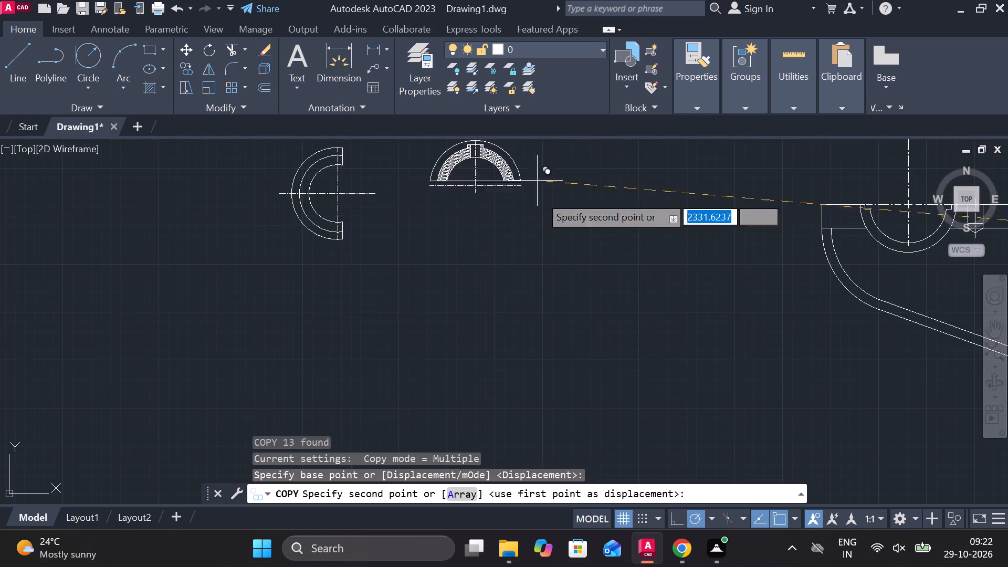
{"action": "left_click", "coordinate": [366, 330]}
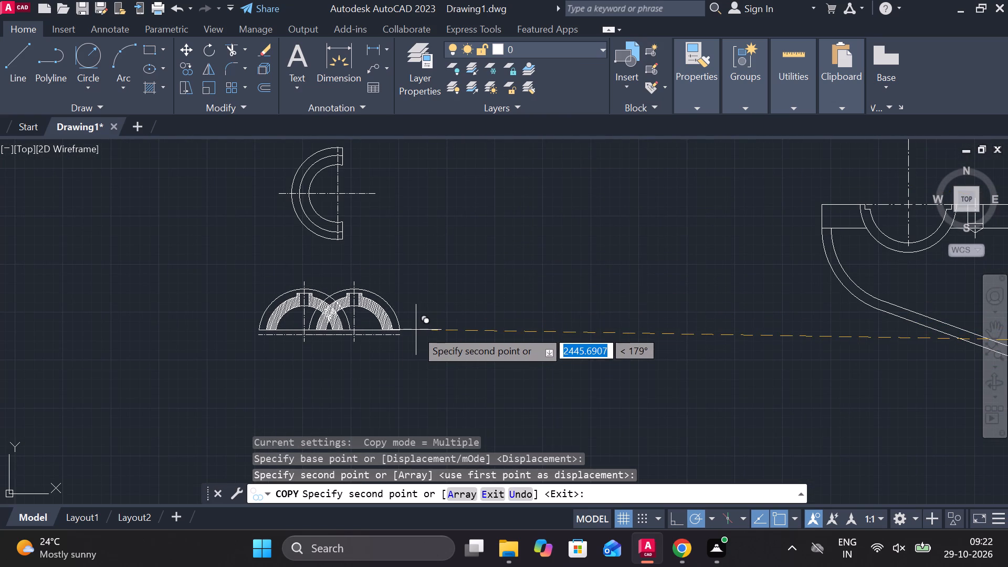
{"action": "key", "text": "Escape"}
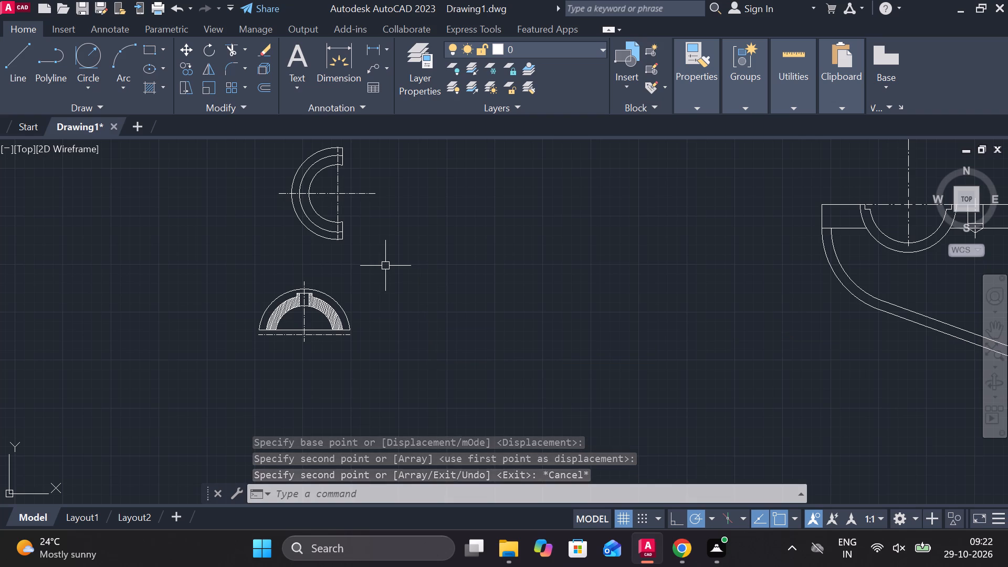
Hatch both quarters of the band between the inner and middle arcs of the undimensioned C-shaped half ring, at scale 0.3 and angle 27.
{"action": "scroll", "coordinate": [499, 274], "scroll_direction": "down", "scroll_amount": 2}
{"action": "scroll", "coordinate": [547, 279], "scroll_direction": "up", "scroll_amount": 1}
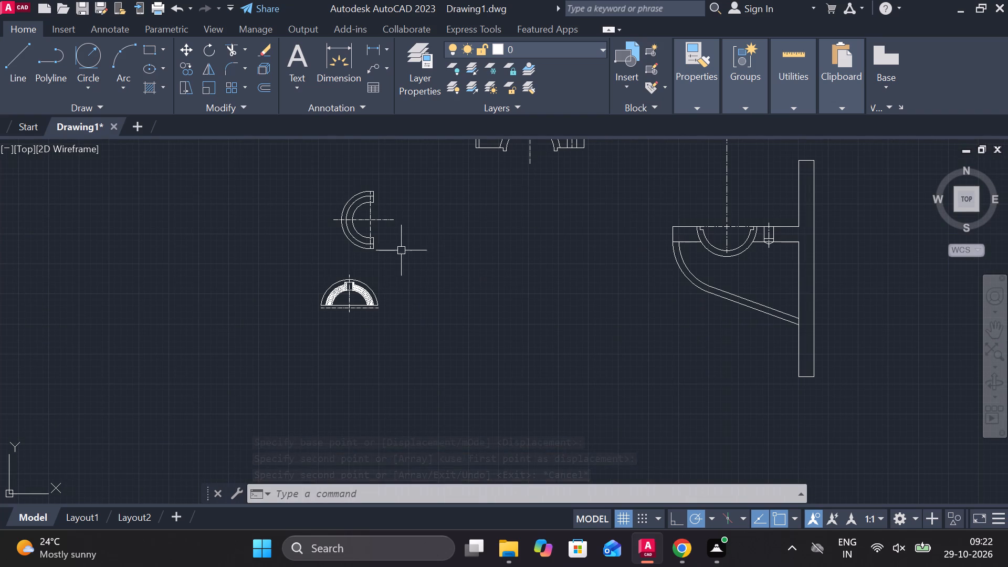
{"action": "left_click", "coordinate": [147, 83]}
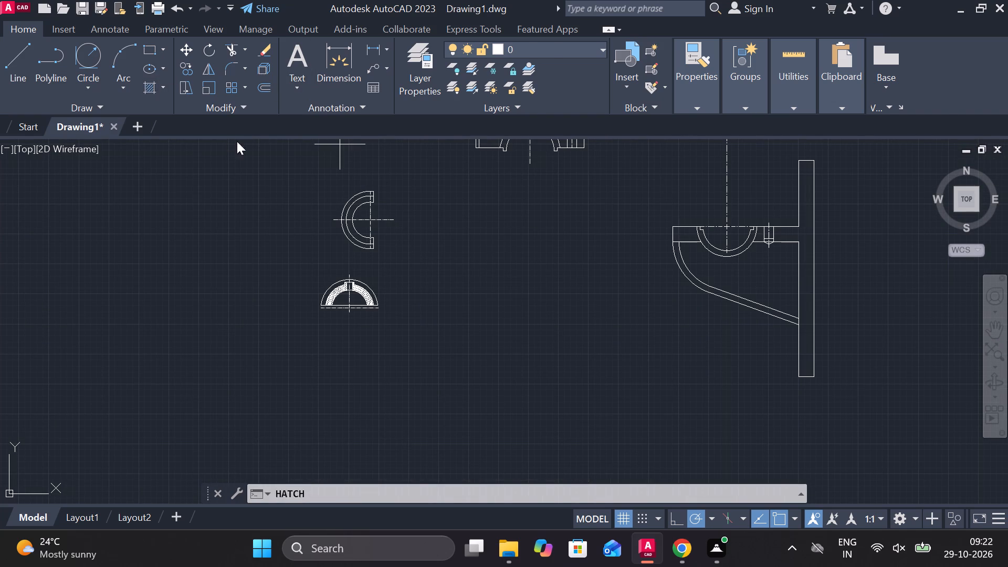
{"action": "scroll", "coordinate": [269, 167], "scroll_direction": "up", "scroll_amount": 2}
{"action": "scroll", "coordinate": [311, 193], "scroll_direction": "up", "scroll_amount": 2}
{"action": "middle_click_drag", "start_coordinate": [534, 267], "coordinate": [461, 253]}
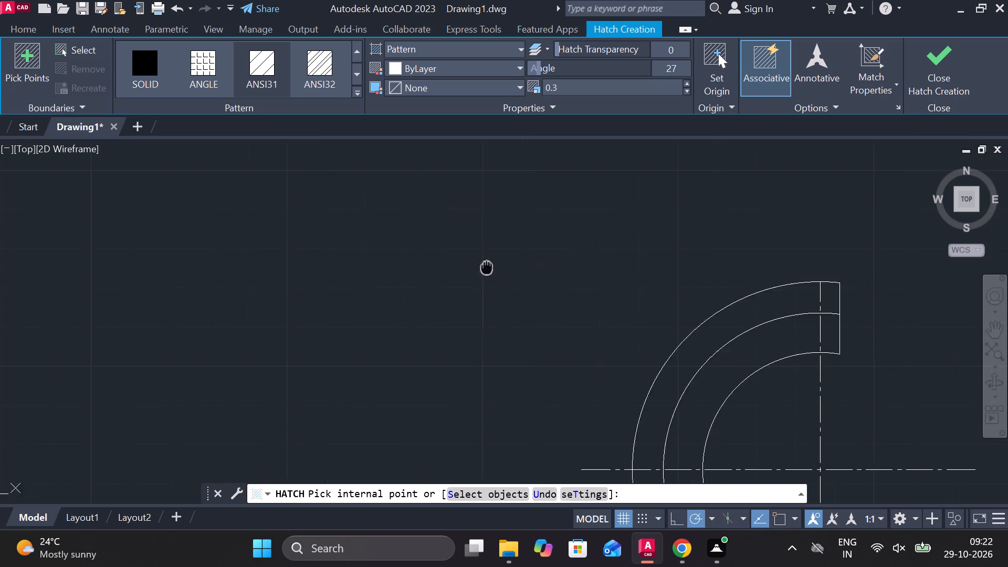
{"action": "middle_click_drag", "start_coordinate": [461, 253], "coordinate": [401, 153]}
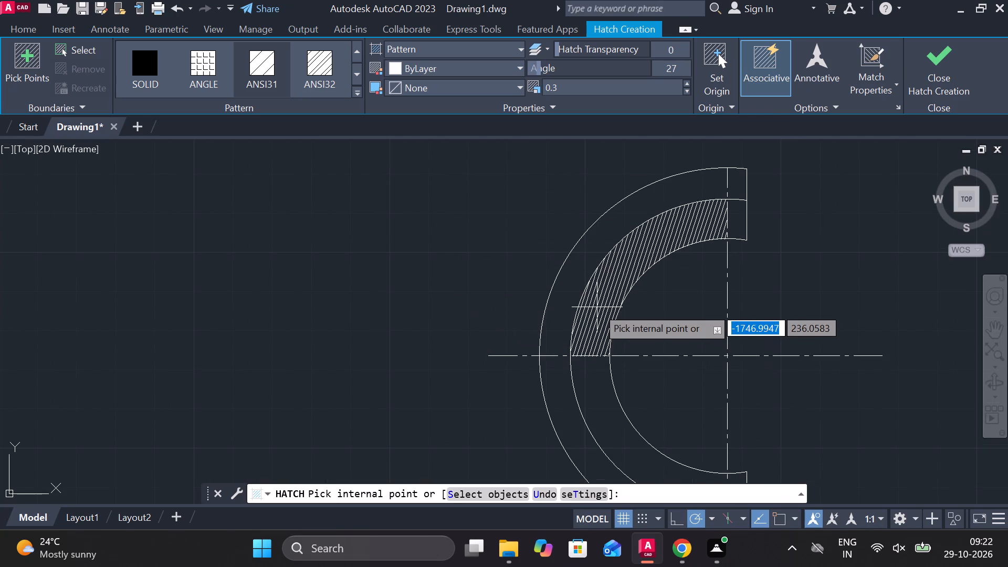
{"action": "scroll", "coordinate": [597, 307], "scroll_direction": "down", "scroll_amount": 2}
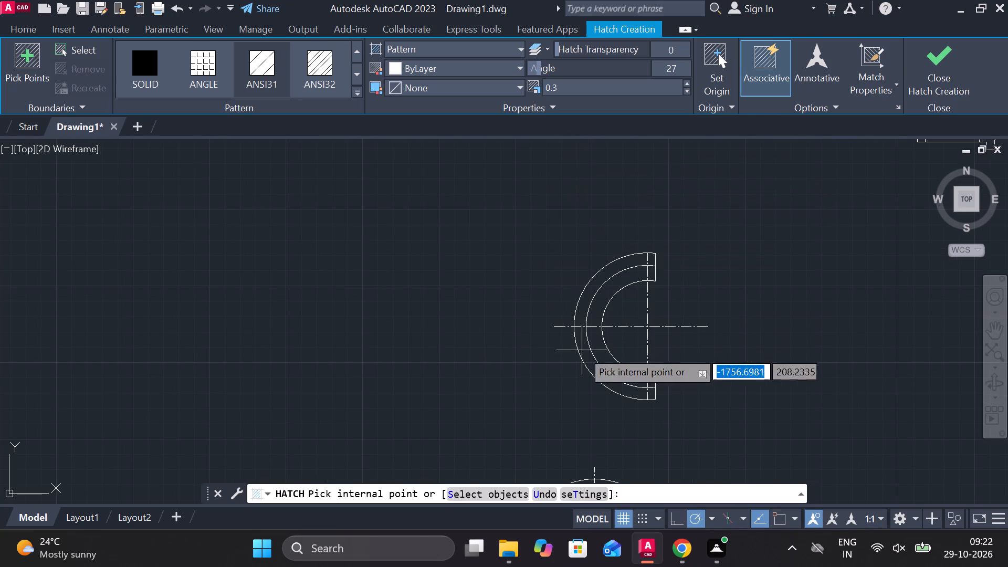
{"action": "left_click", "coordinate": [600, 313]}
{"action": "left_click", "coordinate": [606, 362]}
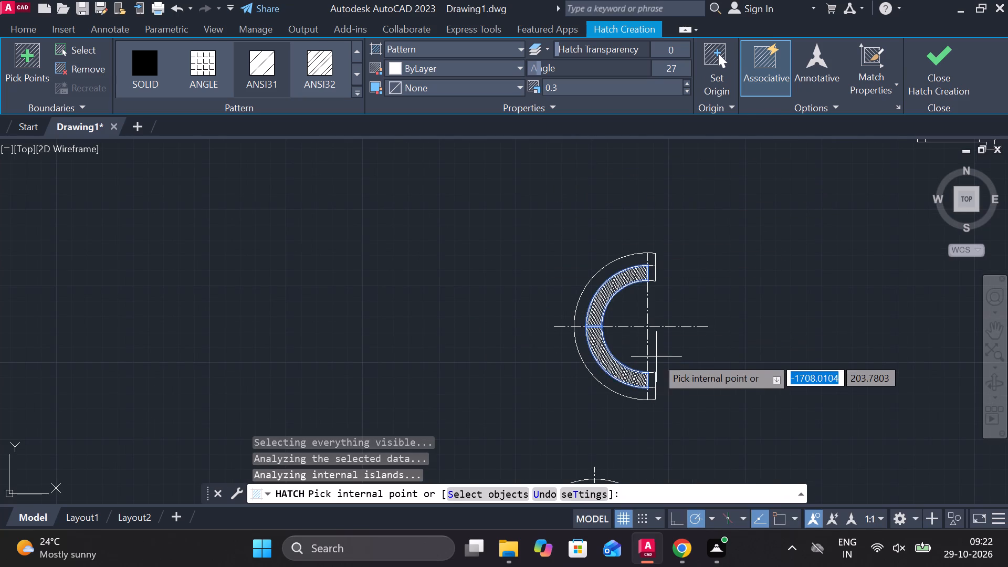
Add the band's upper and lower end strips beyond the vertical centre line to the C-shaped half ring's hatch and finish it.
{"action": "scroll", "coordinate": [649, 283], "scroll_direction": "up", "scroll_amount": 2}
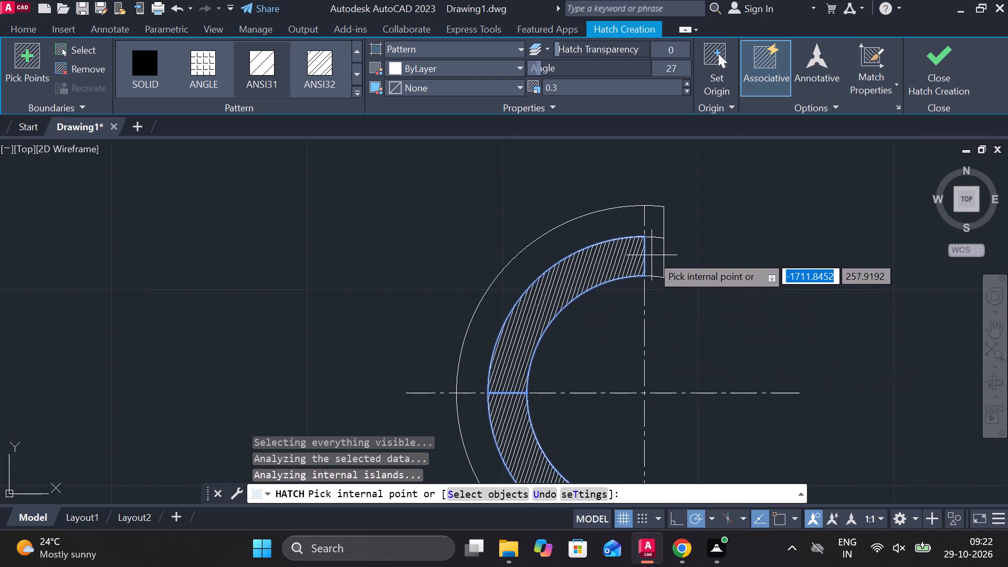
{"action": "left_click", "coordinate": [651, 251]}
{"action": "scroll", "coordinate": [651, 268], "scroll_direction": "down", "scroll_amount": 3}
{"action": "scroll", "coordinate": [660, 328], "scroll_direction": "up", "scroll_amount": 3}
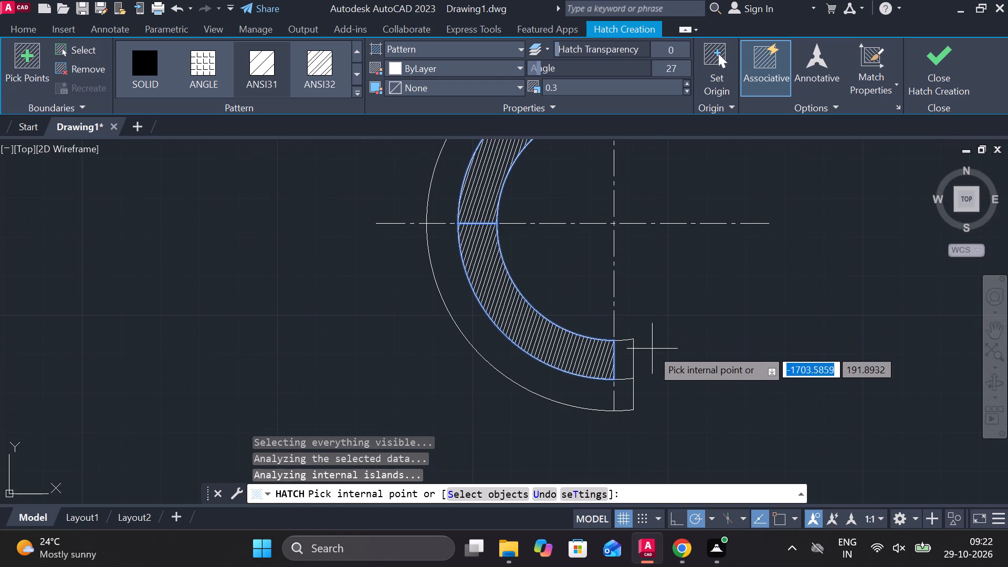
{"action": "left_click", "coordinate": [622, 358]}
{"action": "scroll", "coordinate": [639, 357], "scroll_direction": "down", "scroll_amount": 6}
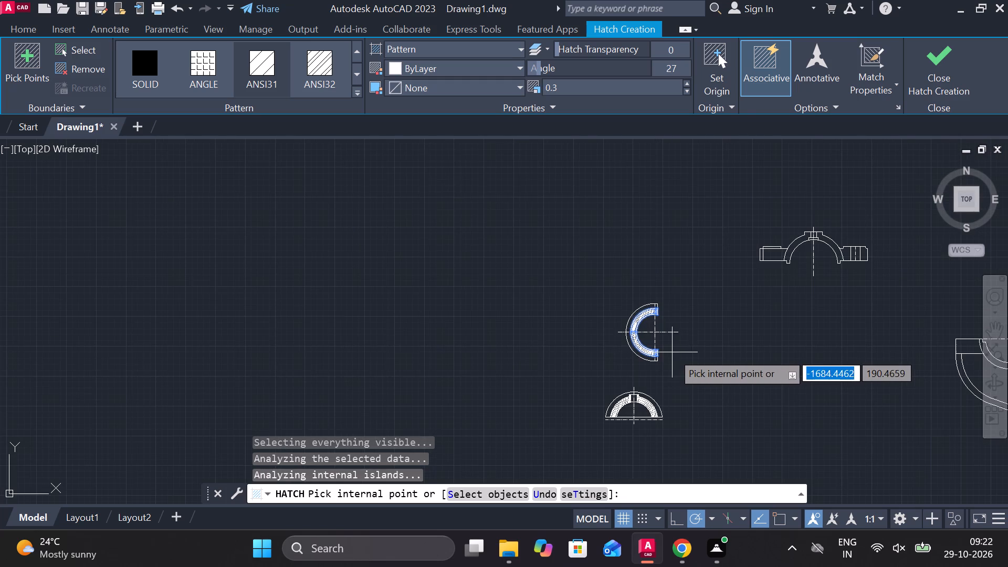
{"action": "middle_click_drag", "start_coordinate": [723, 368], "coordinate": [390, 307]}
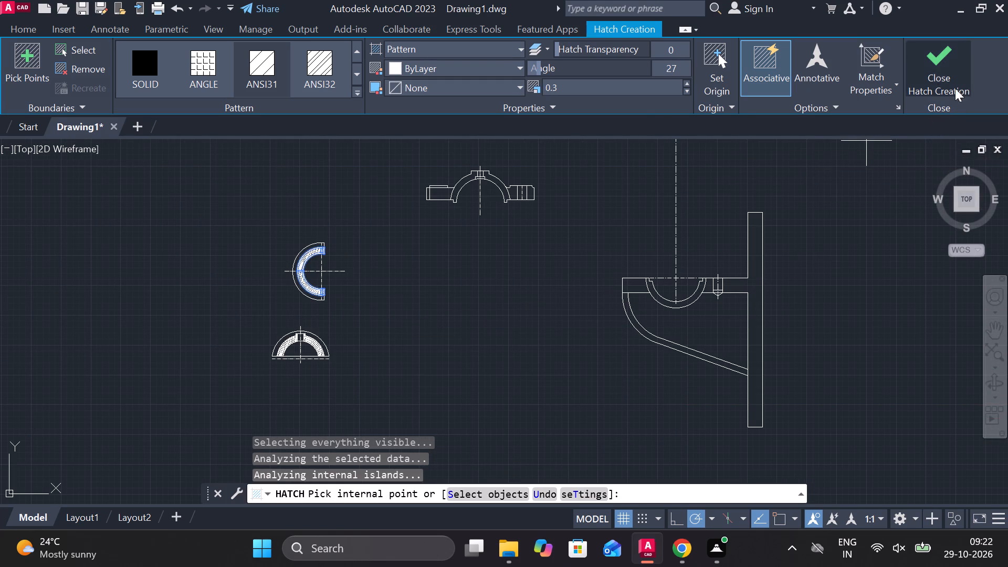
{"action": "left_click", "coordinate": [932, 69]}
Hatch the R30–R40 band of dimensioned section X-X, picking the upper end strip and both quarters, at scale 0.3 and angle 27.
{"action": "middle_click_drag", "start_coordinate": [781, 319], "coordinate": [348, 339]}
{"action": "middle_click_drag", "start_coordinate": [738, 301], "coordinate": [726, 301]}
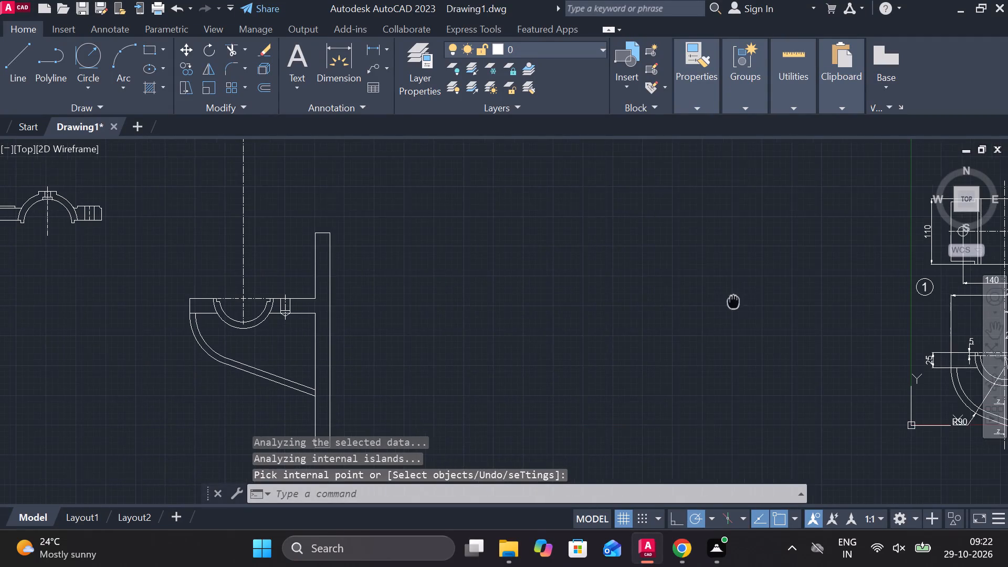
{"action": "middle_click_drag", "start_coordinate": [726, 301], "coordinate": [110, 280]}
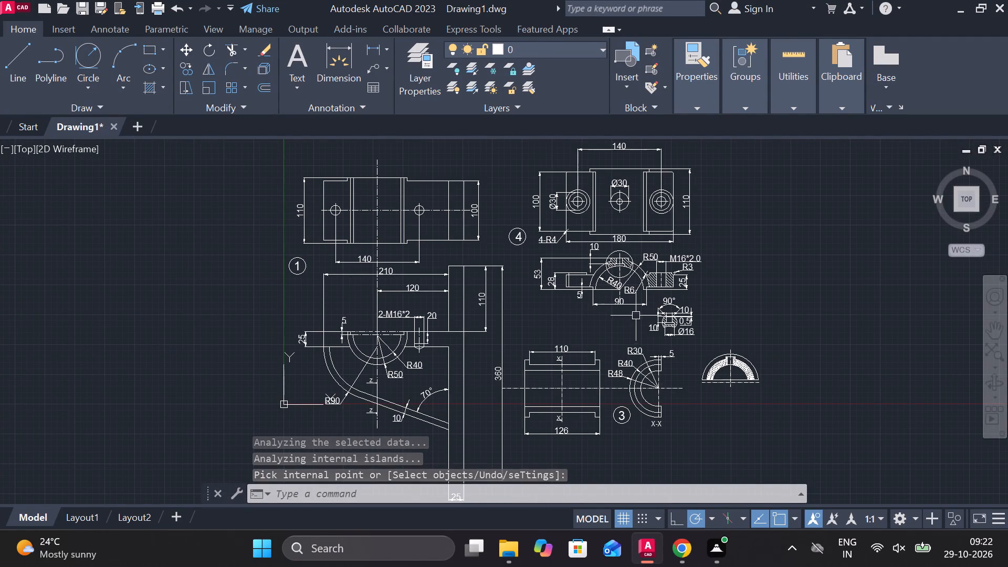
{"action": "scroll", "coordinate": [676, 401], "scroll_direction": "up", "scroll_amount": 2}
{"action": "middle_click_drag", "start_coordinate": [669, 396], "coordinate": [645, 367]}
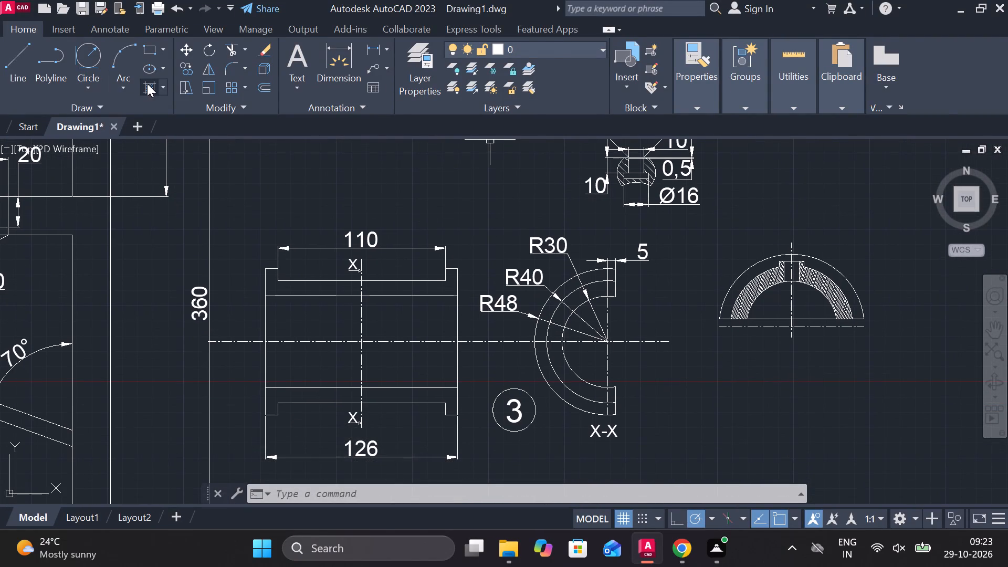
{"action": "left_click", "coordinate": [147, 83]}
{"action": "scroll", "coordinate": [585, 306], "scroll_direction": "up", "scroll_amount": 2}
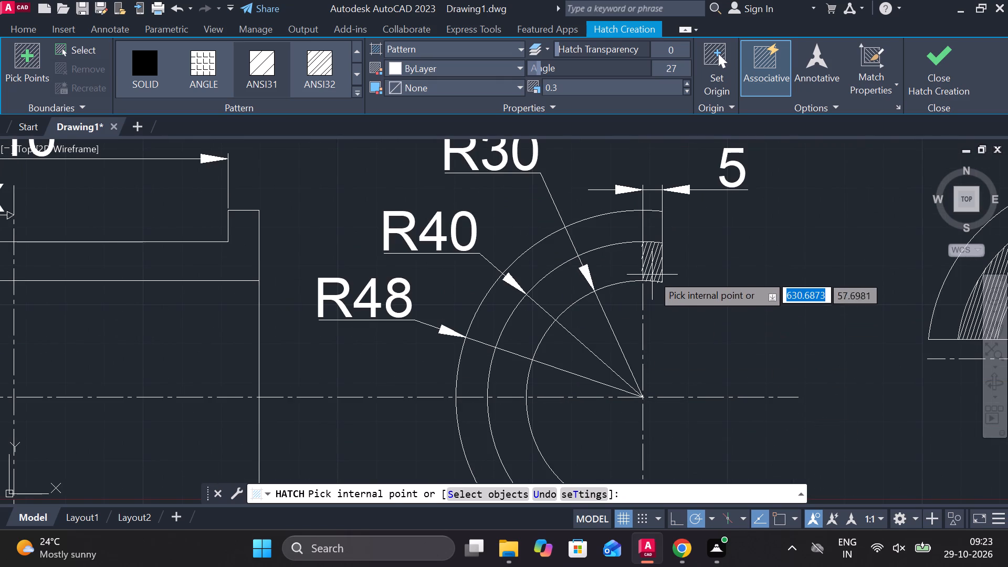
{"action": "left_click", "coordinate": [652, 271]}
{"action": "left_click", "coordinate": [632, 267]}
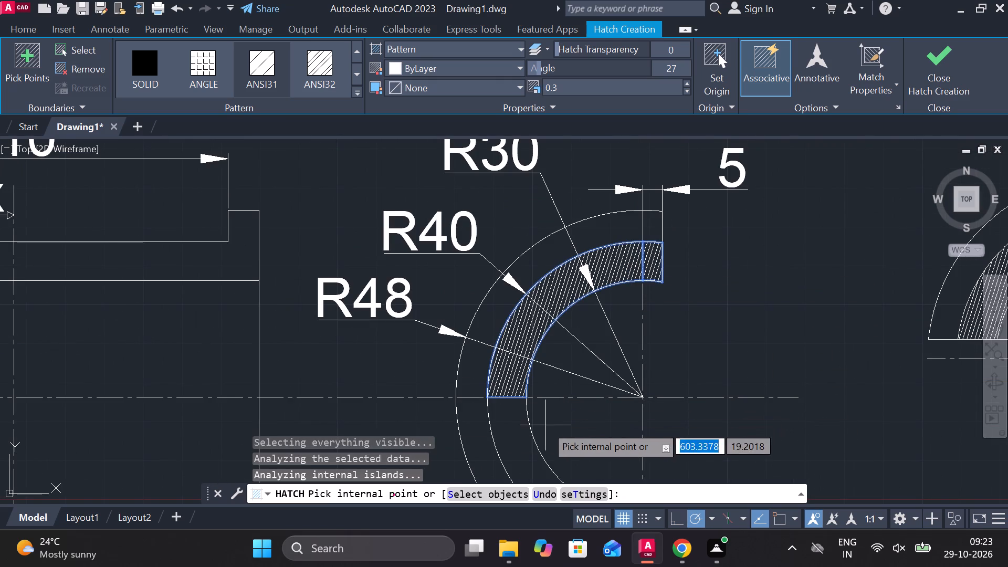
{"action": "left_click", "coordinate": [516, 426]}
{"action": "scroll", "coordinate": [648, 407], "scroll_direction": "down", "scroll_amount": 2}
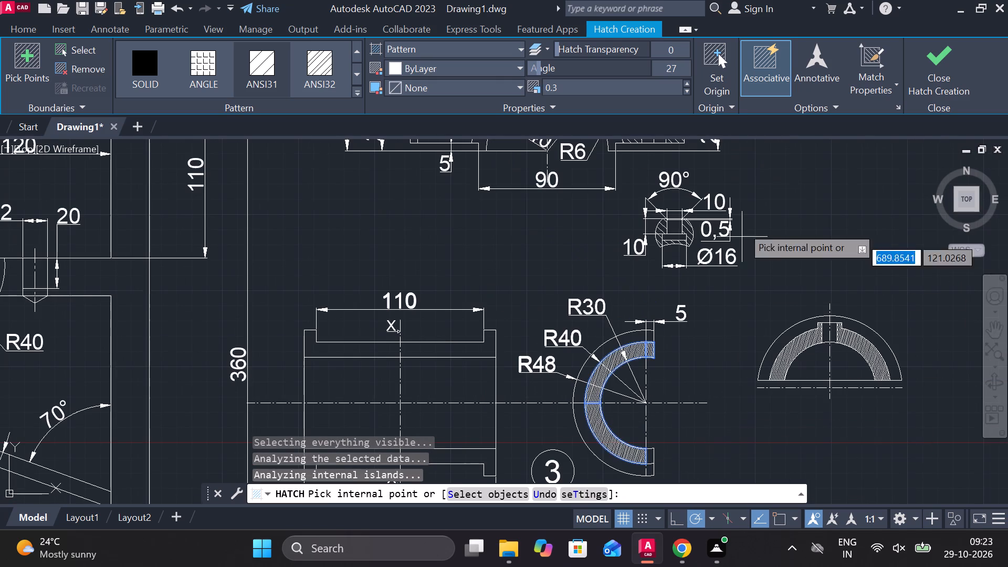
{"action": "left_click", "coordinate": [937, 60]}
Set the hatch scale of the arched half-ring section beside section X-X to 0.7.
{"action": "scroll", "coordinate": [752, 313], "scroll_direction": "down", "scroll_amount": 2}
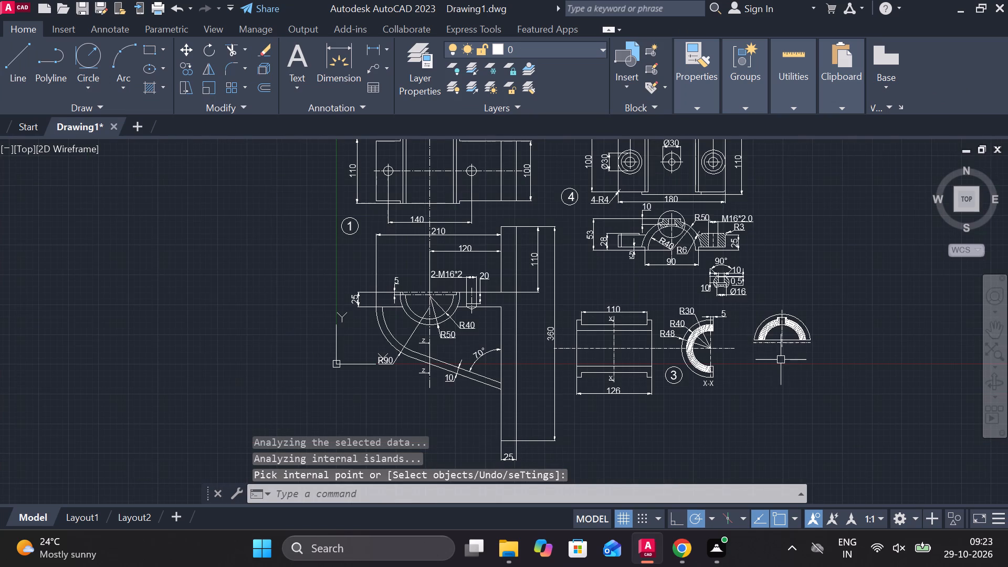
{"action": "middle_click_drag", "start_coordinate": [797, 368], "coordinate": [619, 334]}
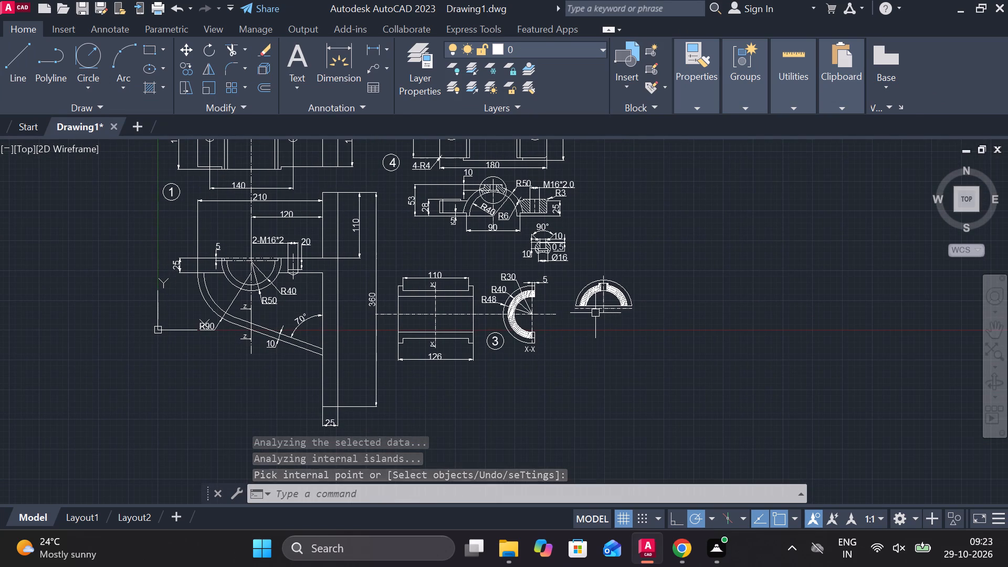
{"action": "scroll", "coordinate": [595, 313], "scroll_direction": "up", "scroll_amount": 2}
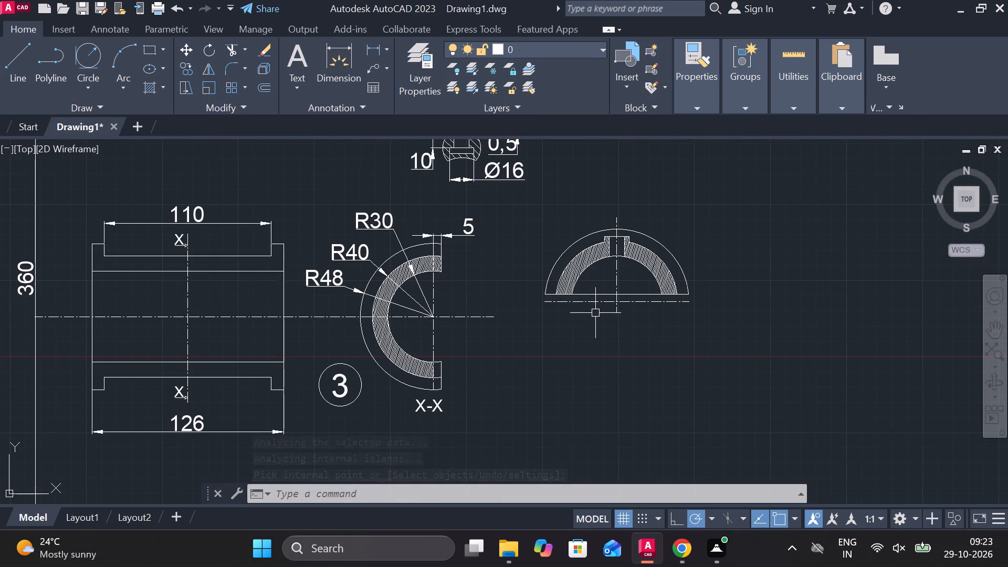
{"action": "left_click", "coordinate": [569, 269]}
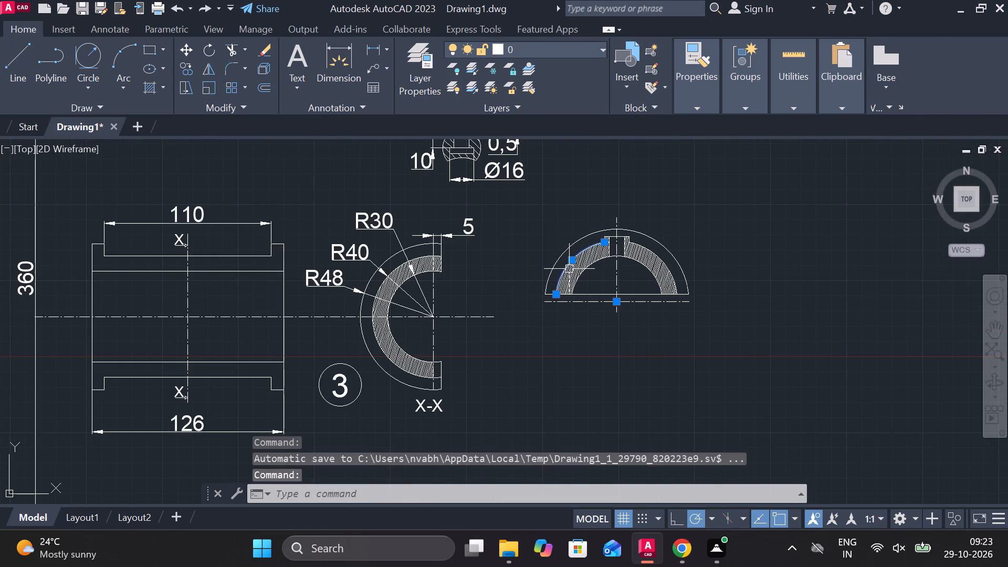
{"action": "key", "text": "Escape"}
{"action": "scroll", "coordinate": [657, 267], "scroll_direction": "up", "scroll_amount": 4}
{"action": "left_click", "coordinate": [671, 258]}
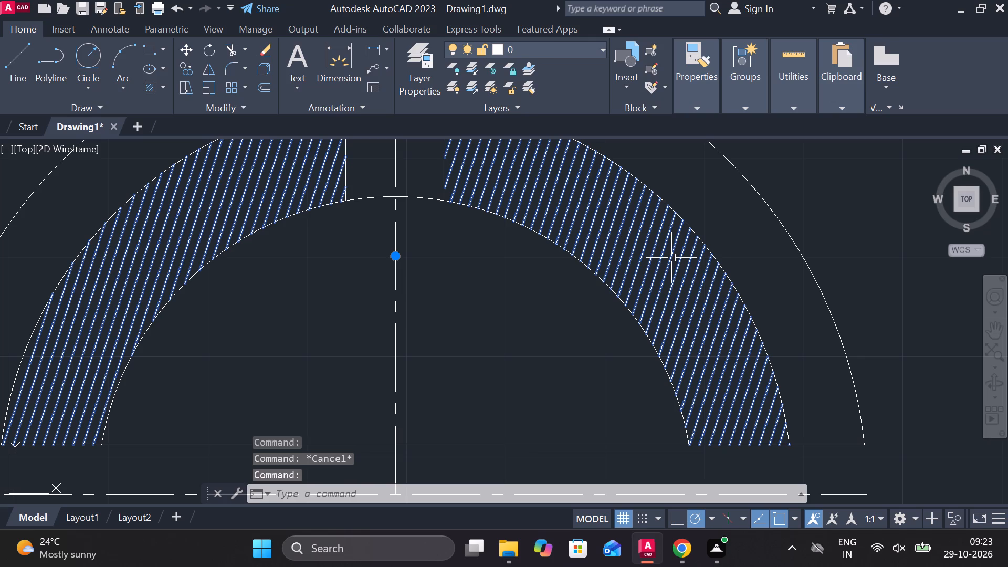
{"action": "left_click", "coordinate": [602, 88]}
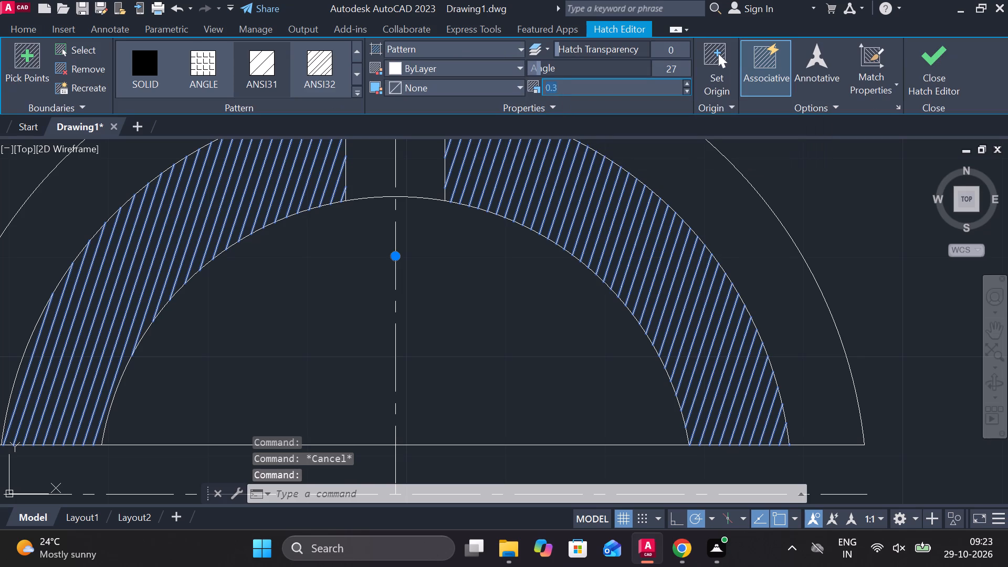
{"action": "key", "text": "period"}
{"action": "key", "text": "7"}
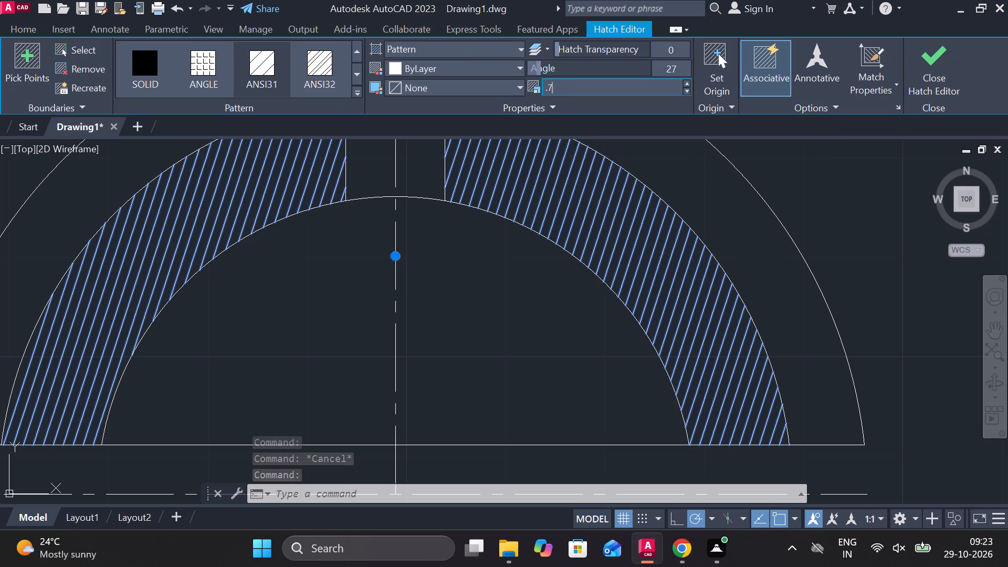
{"action": "key", "text": "Return"}
{"action": "scroll", "coordinate": [720, 212], "scroll_direction": "down", "scroll_amount": 2}
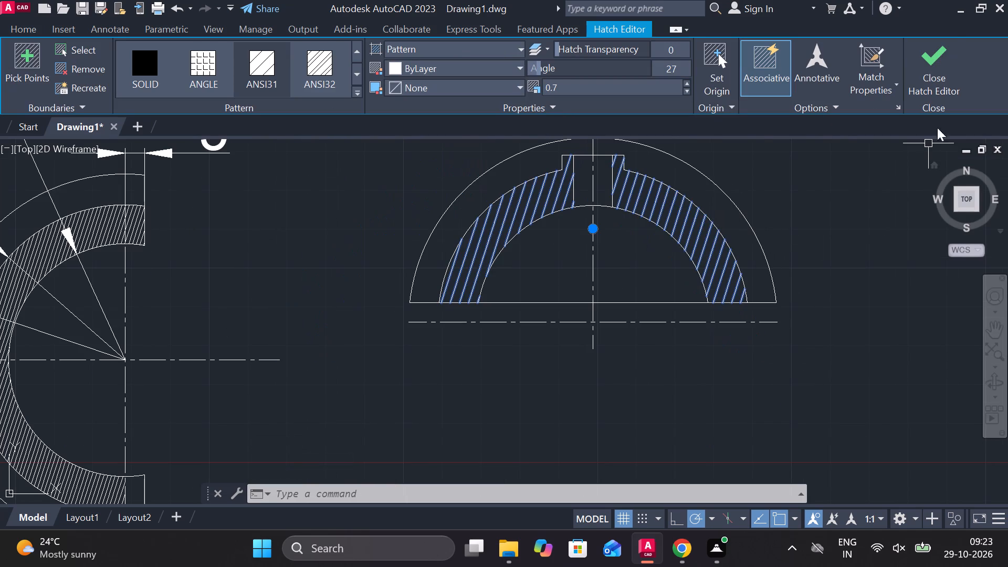
{"action": "left_click", "coordinate": [923, 78]}
Set the hatch scale of the dimensioned C-shaped section X-X to 0.7.
{"action": "scroll", "coordinate": [541, 297], "scroll_direction": "down", "scroll_amount": 2}
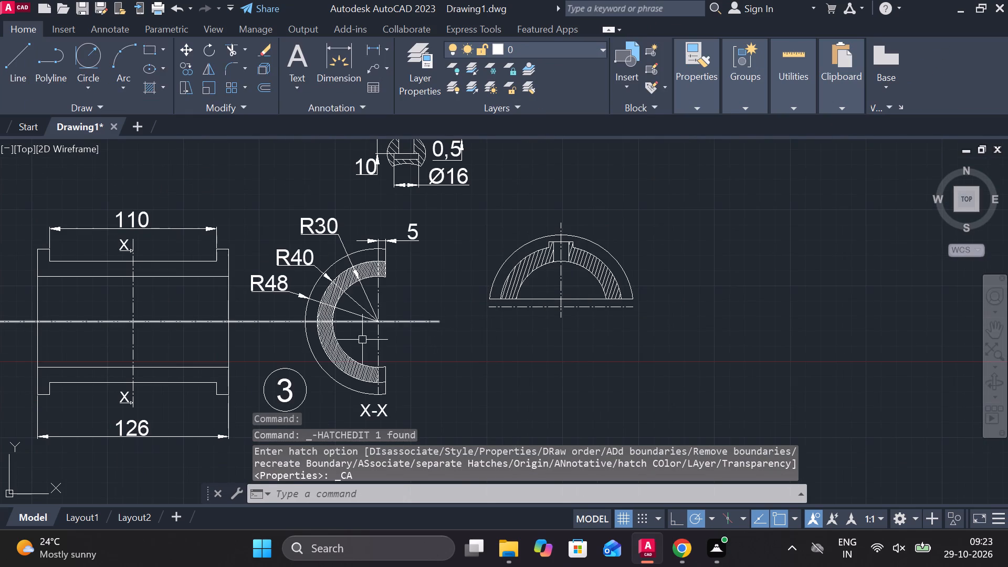
{"action": "scroll", "coordinate": [324, 355], "scroll_direction": "up", "scroll_amount": 2}
{"action": "left_click", "coordinate": [358, 366]}
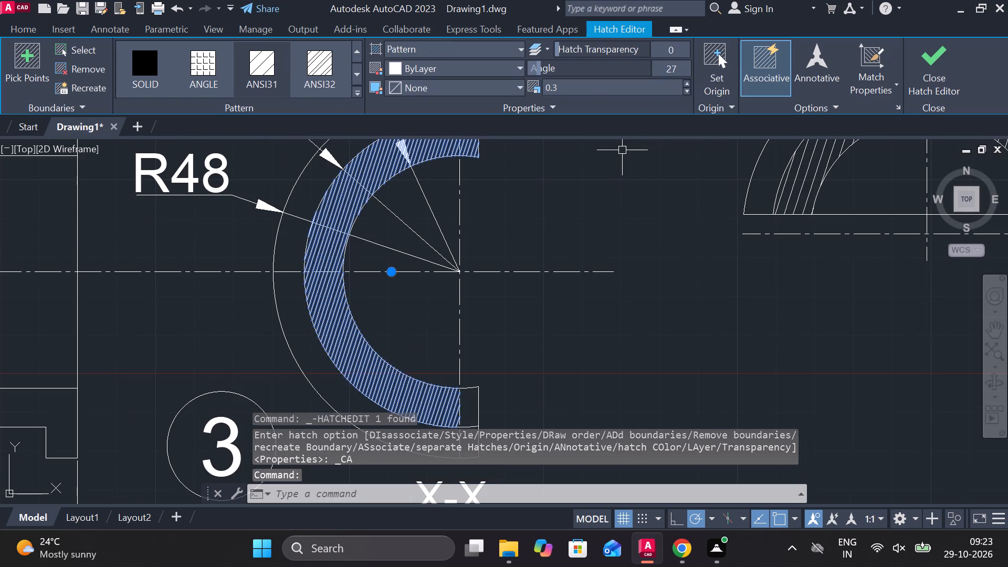
{"action": "left_click", "coordinate": [588, 88]}
{"action": "key", "text": "period"}
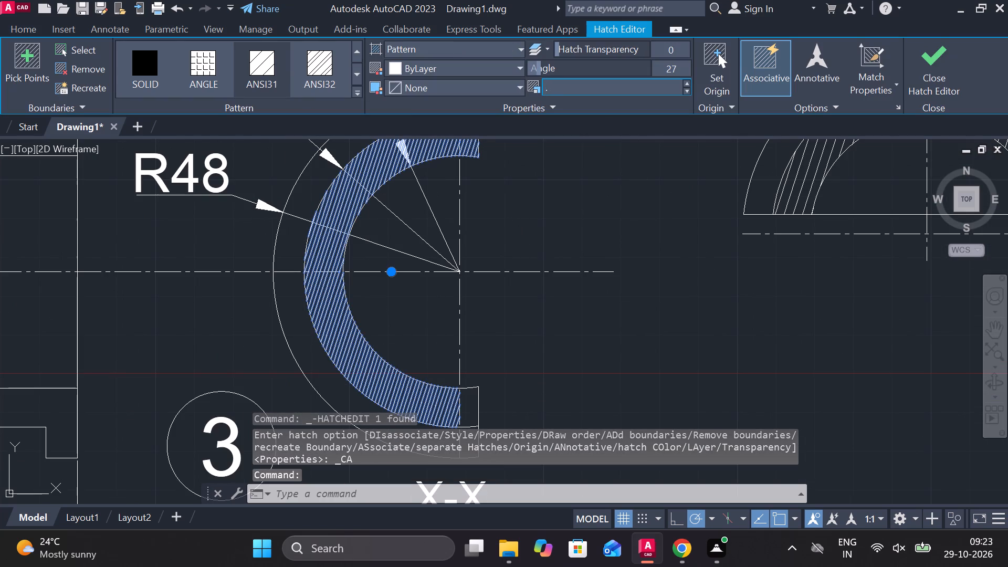
{"action": "key", "text": "7"}
{"action": "key", "text": "Return"}
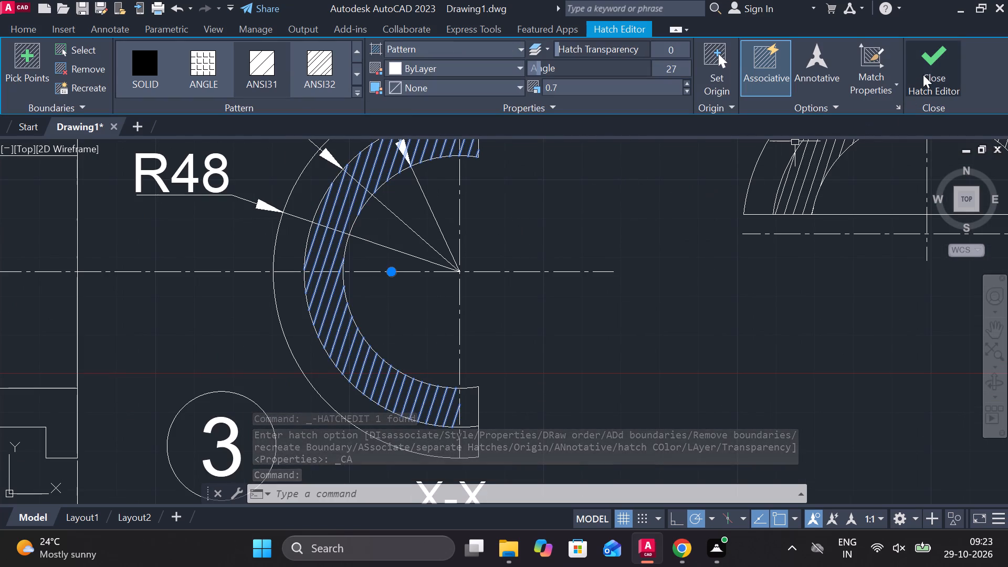
{"action": "left_click", "coordinate": [923, 75]}
Set the hatch scale of the arched half-ring section among the separate part copies to 0.7.
{"action": "scroll", "coordinate": [780, 235], "scroll_direction": "down", "scroll_amount": 1}
{"action": "scroll", "coordinate": [739, 290], "scroll_direction": "down", "scroll_amount": 2}
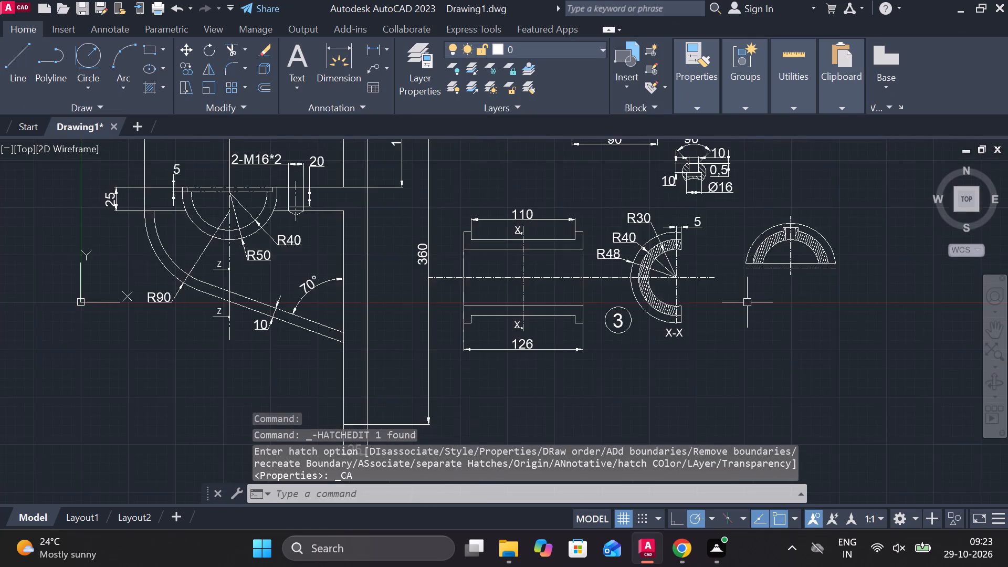
{"action": "scroll", "coordinate": [747, 304], "scroll_direction": "down", "scroll_amount": 2}
{"action": "middle_click_drag", "start_coordinate": [372, 323], "coordinate": [635, 329]}
{"action": "middle_click_drag", "start_coordinate": [409, 269], "coordinate": [544, 297]}
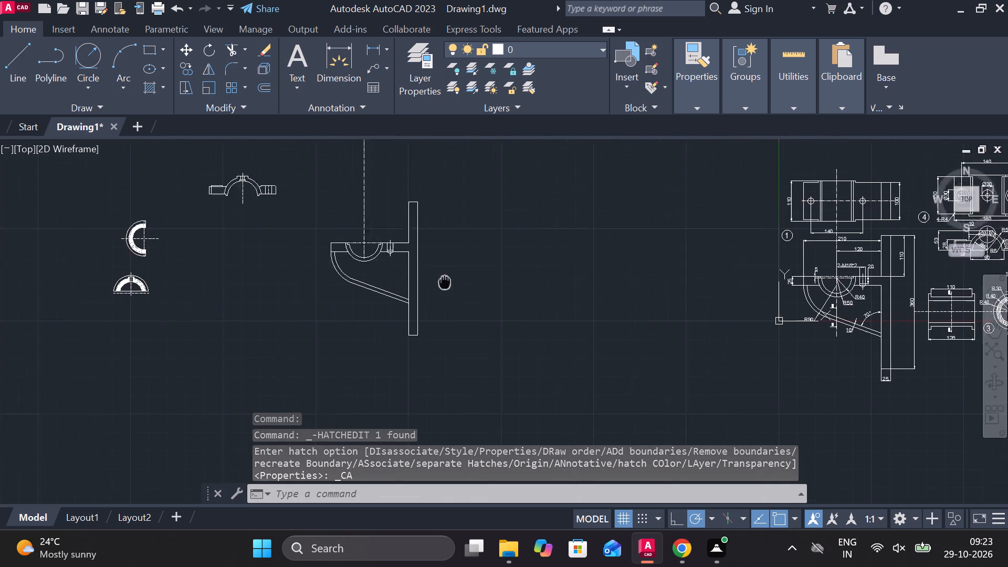
{"action": "middle_click_drag", "start_coordinate": [544, 297], "coordinate": [1007, 330]}
{"action": "scroll", "coordinate": [722, 329], "scroll_direction": "up", "scroll_amount": 4}
{"action": "left_click", "coordinate": [732, 348]}
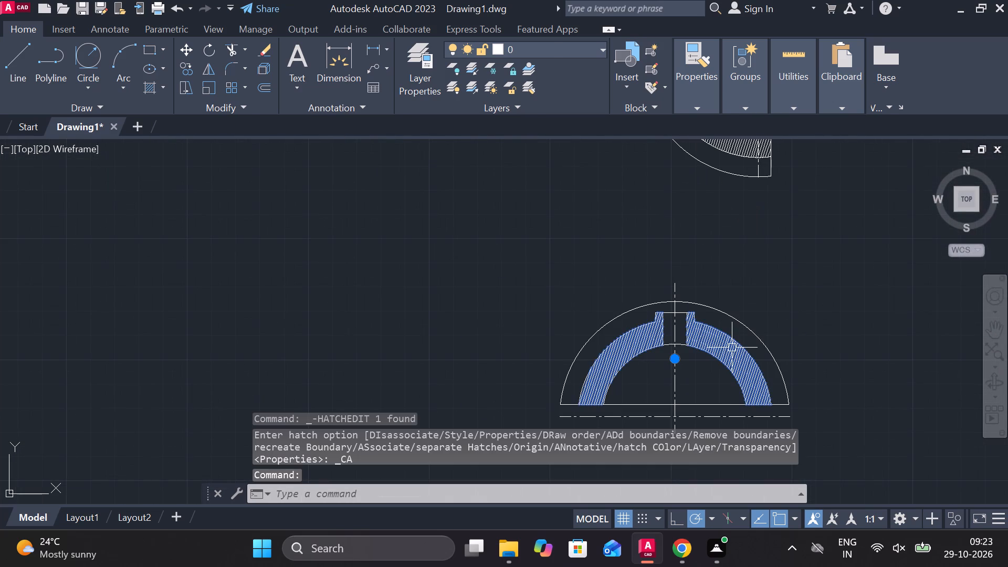
{"action": "left_click", "coordinate": [595, 91]}
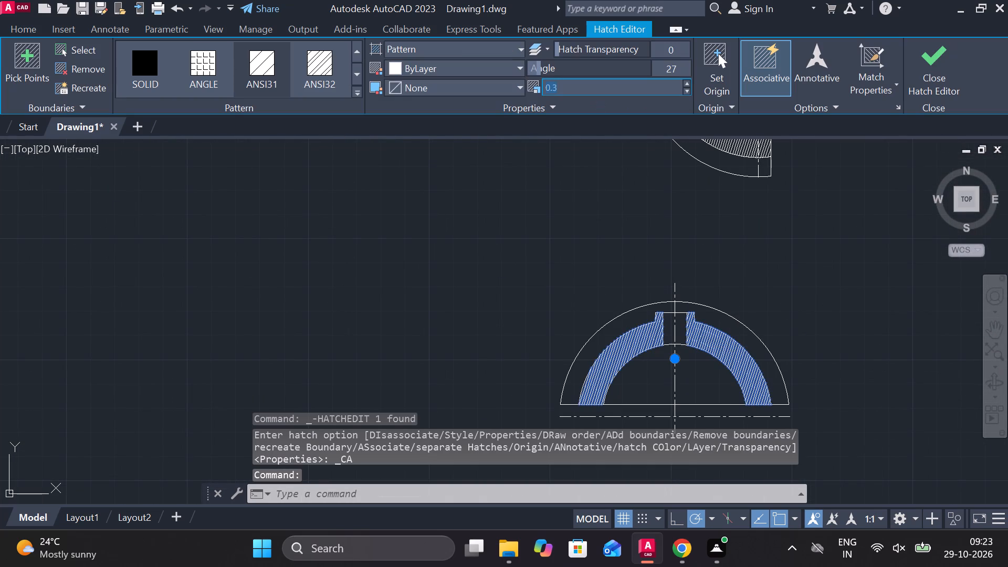
{"action": "type", "text": ".7"}
{"action": "key", "text": "Return"}
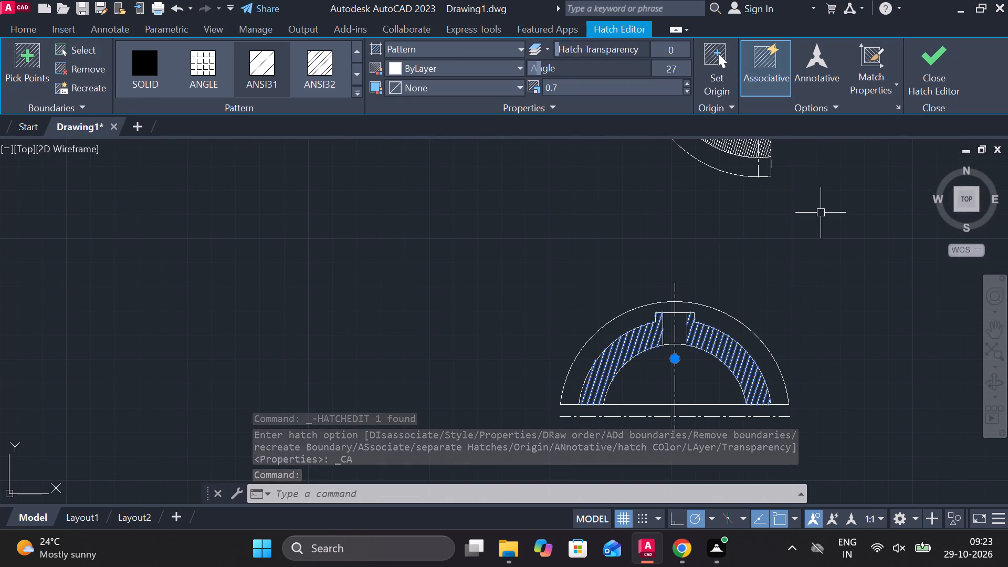
Set the hatch scale of the C-shaped half-ring section among the separate part copies to 0.7.
{"action": "middle_click_drag", "start_coordinate": [821, 213], "coordinate": [746, 311]}
{"action": "left_click", "coordinate": [665, 239]}
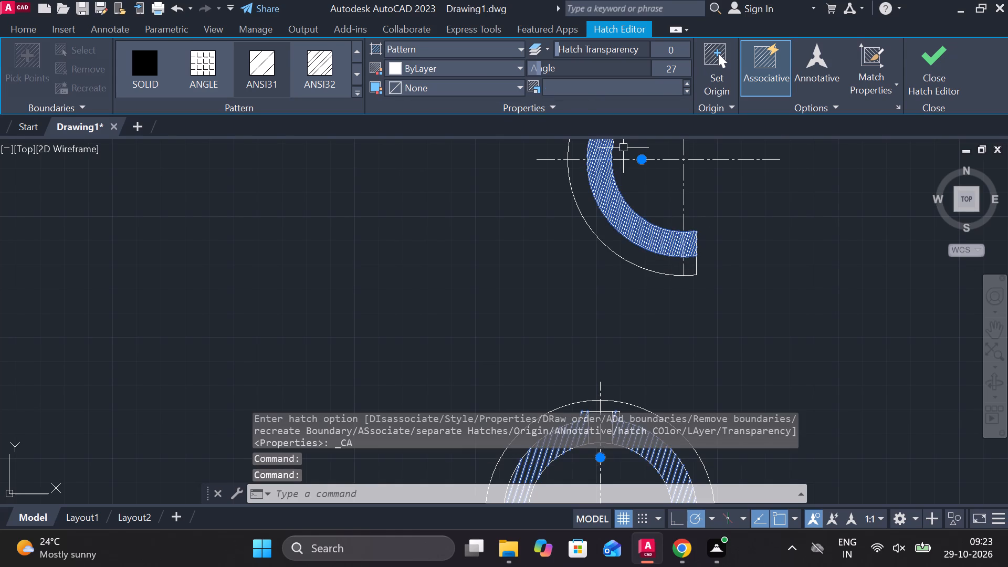
{"action": "left_click", "coordinate": [583, 87]}
{"action": "key", "text": "period"}
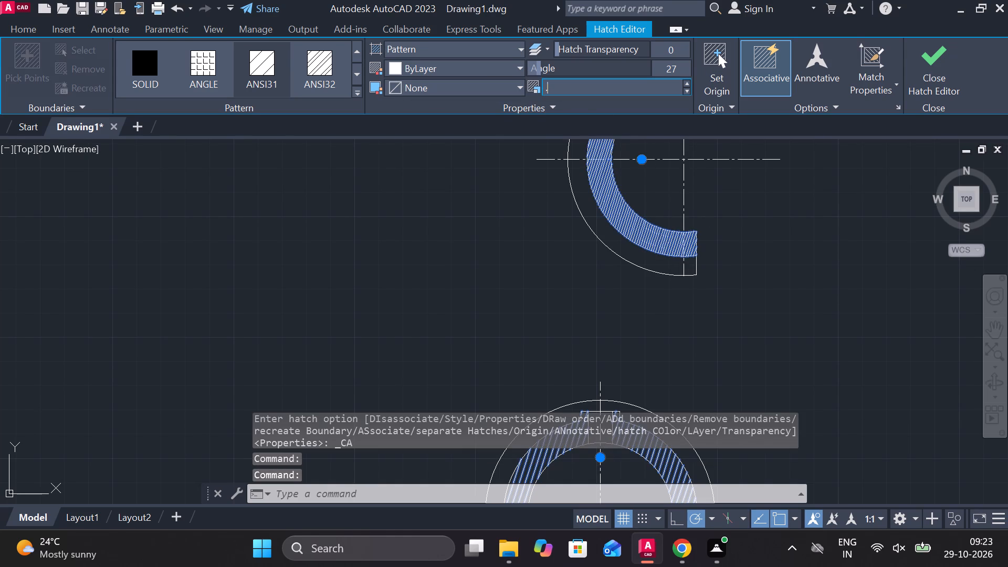
{"action": "key", "text": "7"}
{"action": "key", "text": "Return"}
{"action": "left_click", "coordinate": [944, 69]}
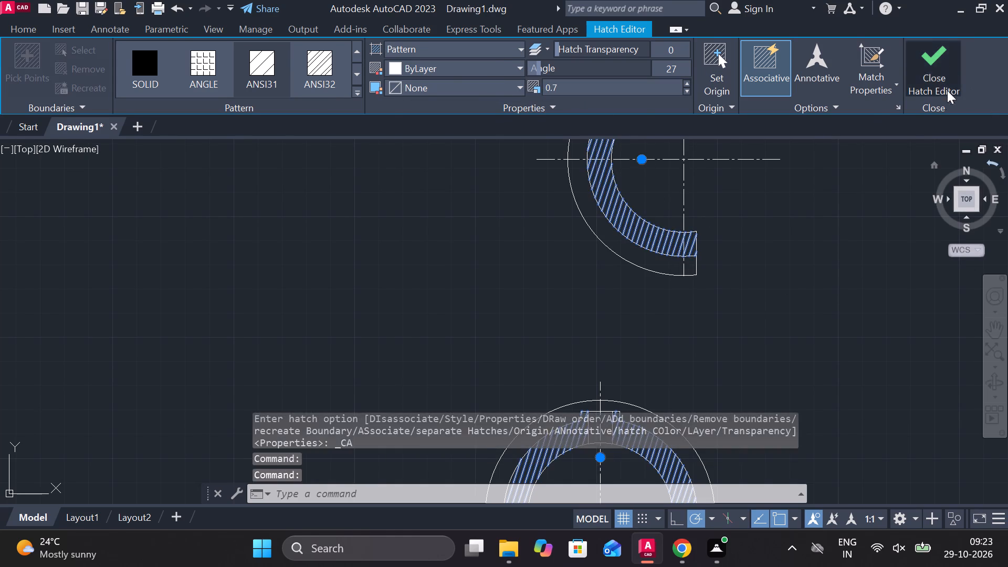
Move the whole arched half-ring section horizontally away from dimensioned section X-X, leaving room for another view between them.
{"action": "scroll", "coordinate": [839, 243], "scroll_direction": "down", "scroll_amount": 5}
{"action": "middle_click_drag", "start_coordinate": [864, 311], "coordinate": [242, 260]}
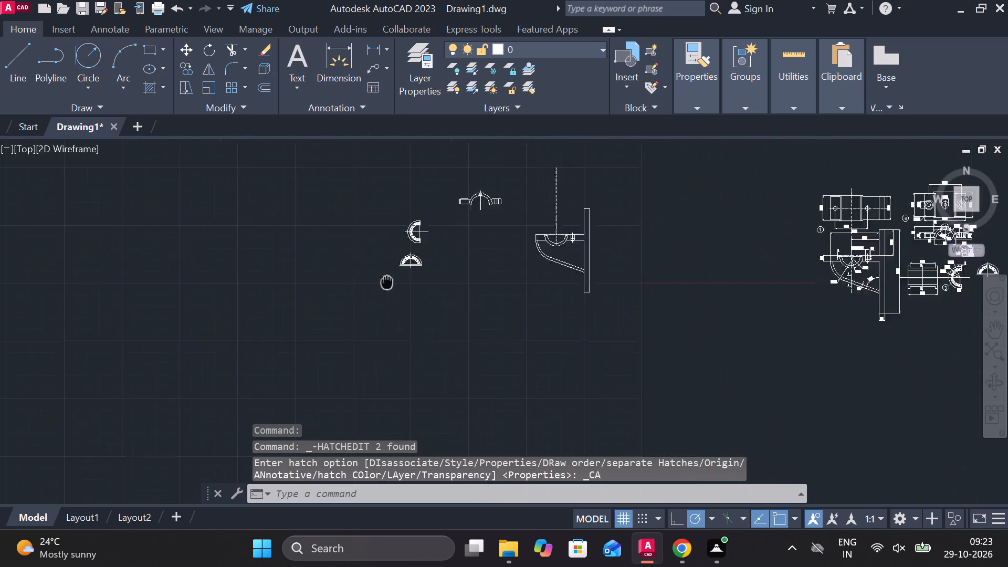
{"action": "middle_click_drag", "start_coordinate": [242, 260], "coordinate": [188, 249]}
{"action": "scroll", "coordinate": [769, 201], "scroll_direction": "up", "scroll_amount": 2}
{"action": "scroll", "coordinate": [684, 235], "scroll_direction": "up", "scroll_amount": 2}
{"action": "middle_click_drag", "start_coordinate": [673, 246], "coordinate": [625, 247]}
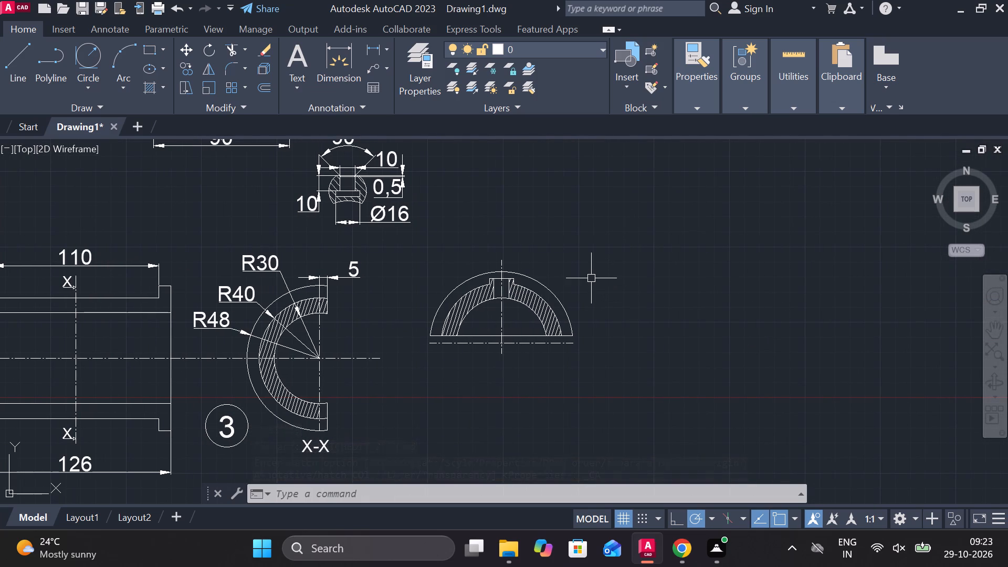
{"action": "left_click", "coordinate": [418, 254]}
{"action": "left_click", "coordinate": [691, 417]}
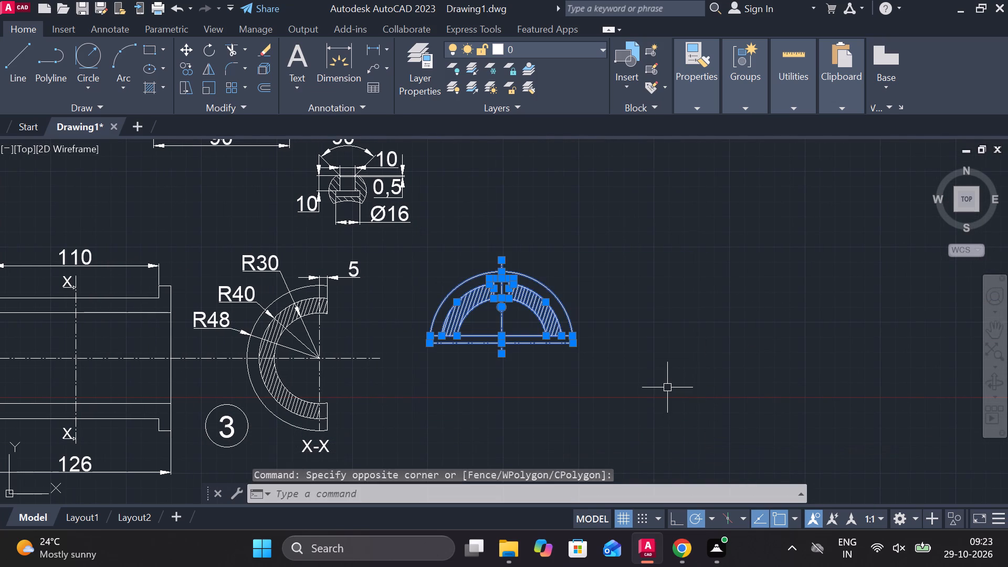
{"action": "key", "text": "m"}
{"action": "key", "text": "Return"}
{"action": "left_click", "coordinate": [663, 359]}
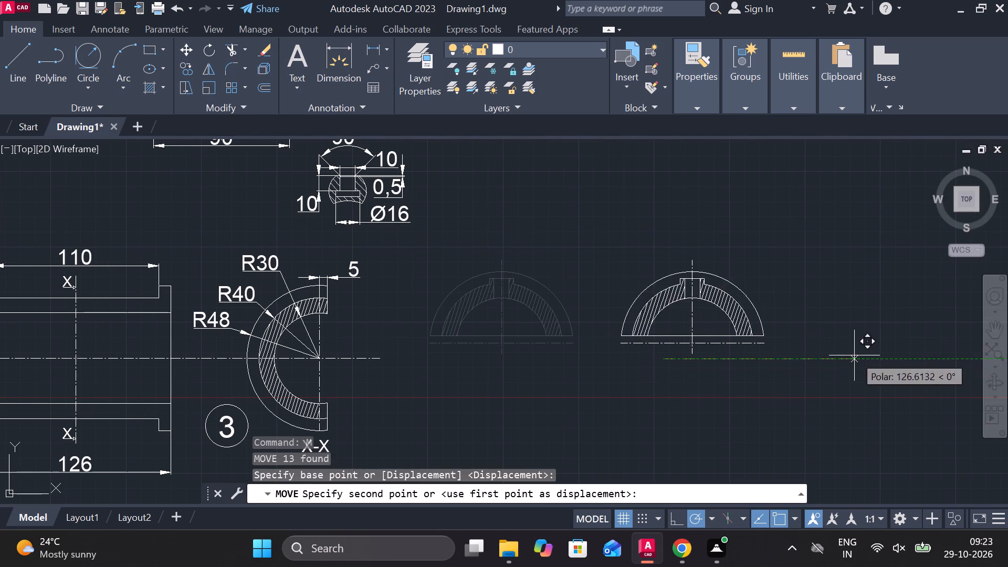
{"action": "left_click", "coordinate": [915, 352]}
{"action": "key", "text": "Escape"}
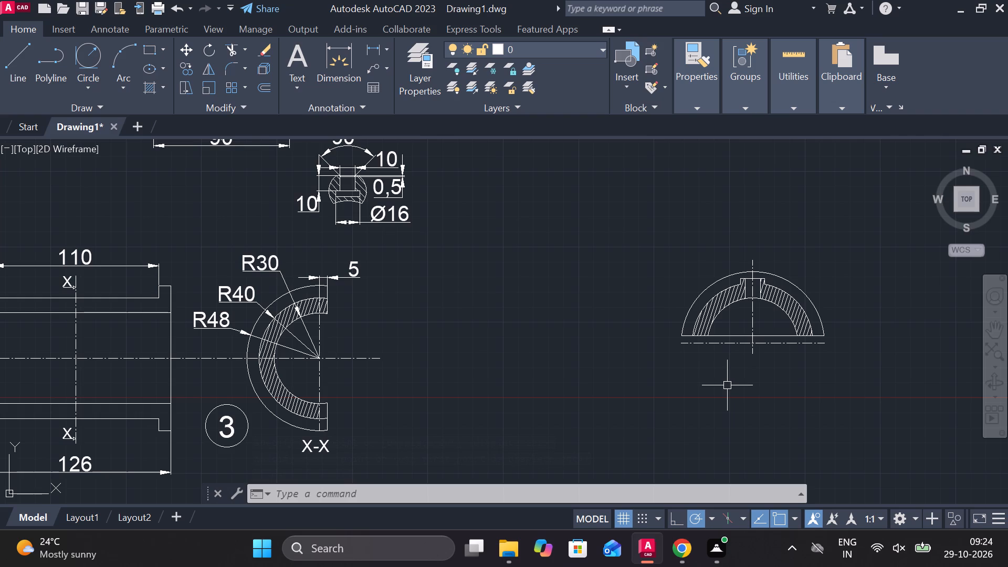
Draw a 126 base line level with the arched section's base, then a vertical edge up to the arch's top level.
{"action": "key", "text": "l"}
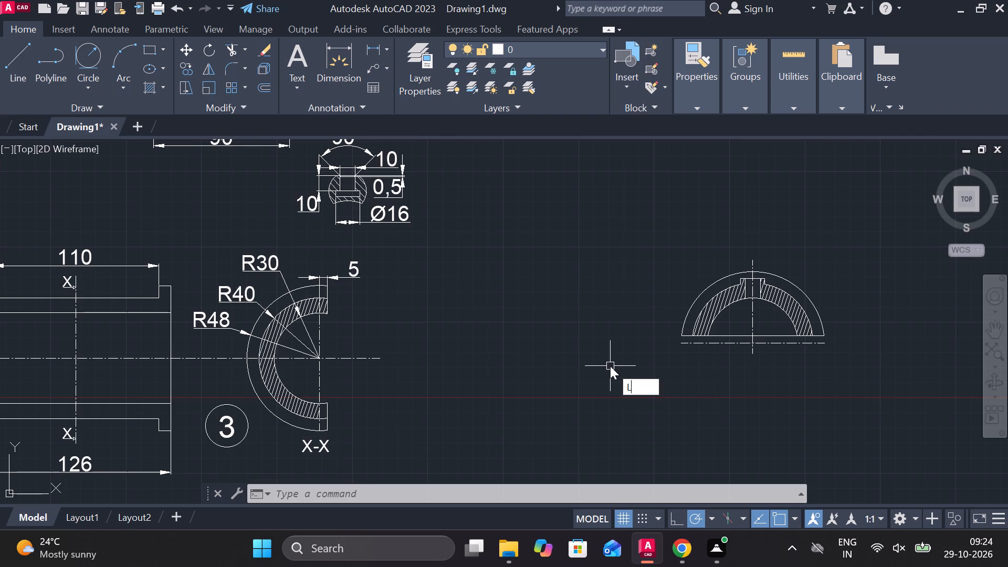
{"action": "key", "text": "Return"}
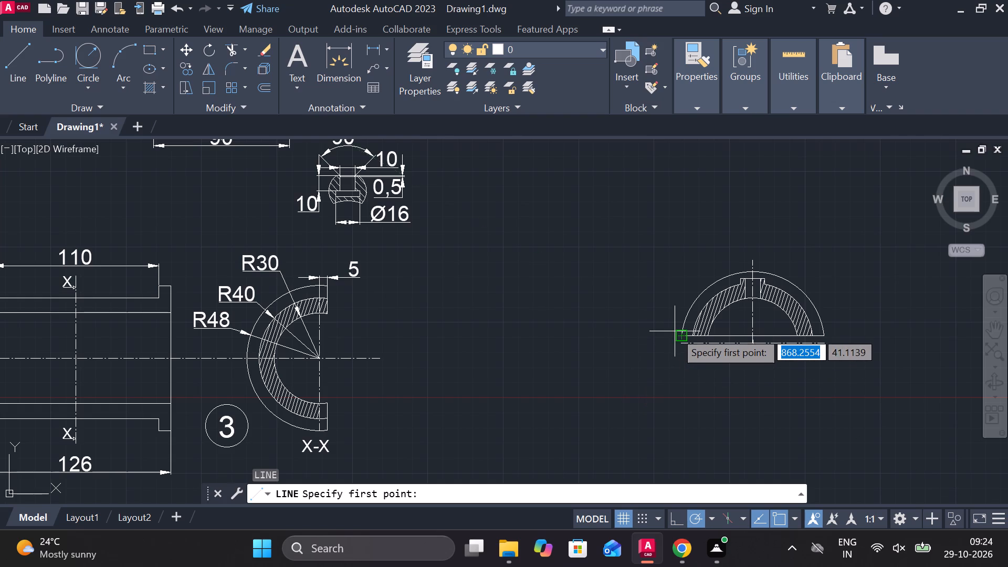
{"action": "left_click", "coordinate": [620, 338]}
{"action": "type", "text": "126"}
{"action": "key", "text": "Return"}
{"action": "middle_click_drag", "start_coordinate": [471, 264], "coordinate": [685, 316]}
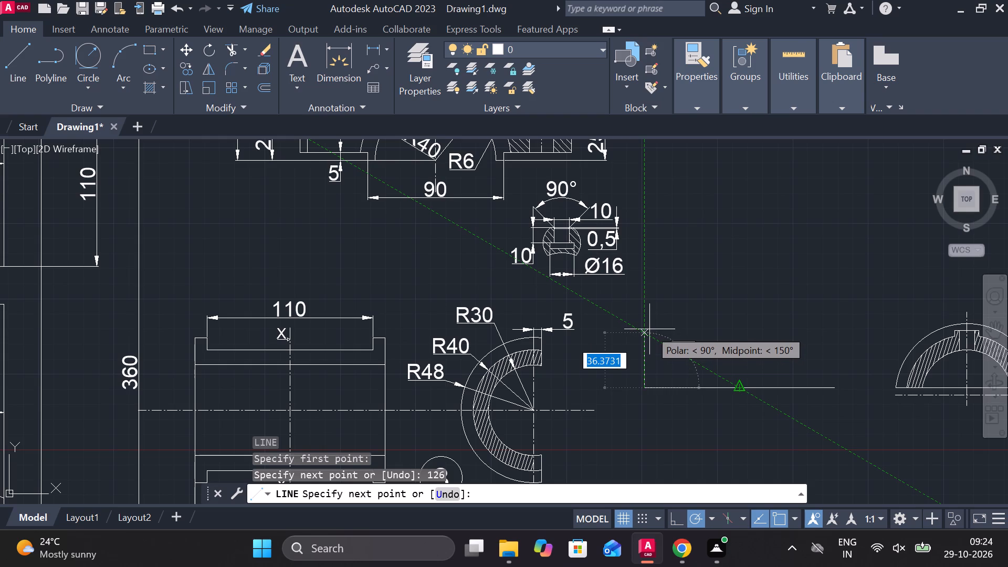
{"action": "scroll", "coordinate": [874, 334], "scroll_direction": "up", "scroll_amount": 1}
{"action": "scroll", "coordinate": [765, 322], "scroll_direction": "down", "scroll_amount": 1}
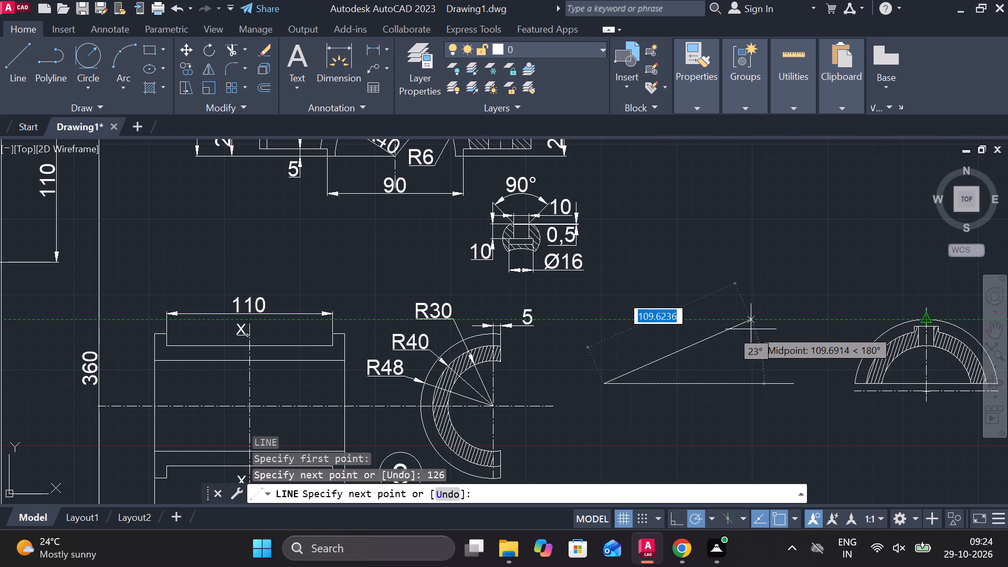
{"action": "left_click", "coordinate": [615, 330]}
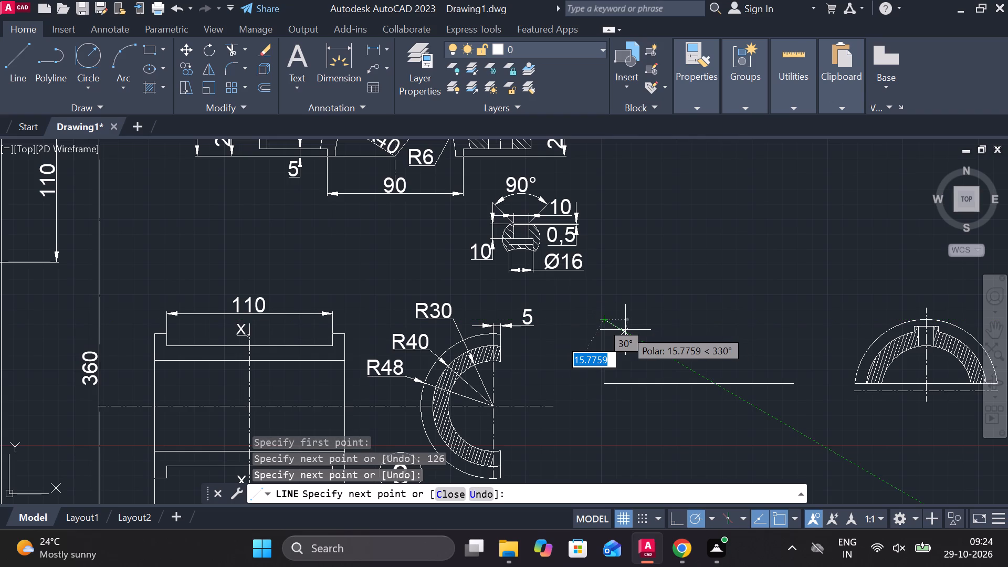
{"action": "key", "text": "Escape"}
Measure the horizontal distance from the outer arc to the hatched band along the arched section's base.
{"action": "middle_click_drag", "start_coordinate": [759, 315], "coordinate": [665, 282]}
{"action": "scroll", "coordinate": [739, 317], "scroll_direction": "up", "scroll_amount": 2}
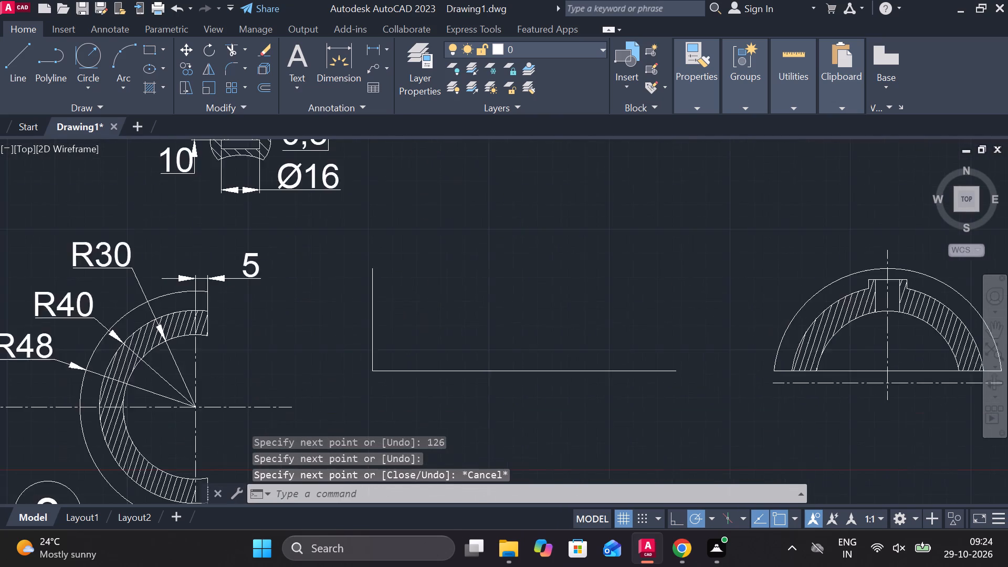
{"action": "left_click", "coordinate": [369, 48]}
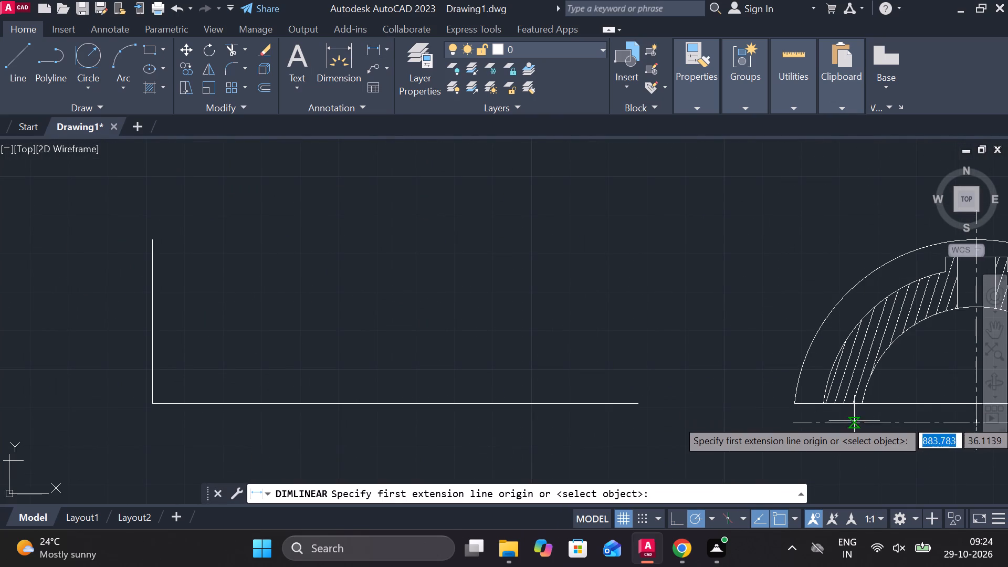
{"action": "scroll", "coordinate": [832, 412], "scroll_direction": "up", "scroll_amount": 2}
{"action": "left_click", "coordinate": [731, 393]}
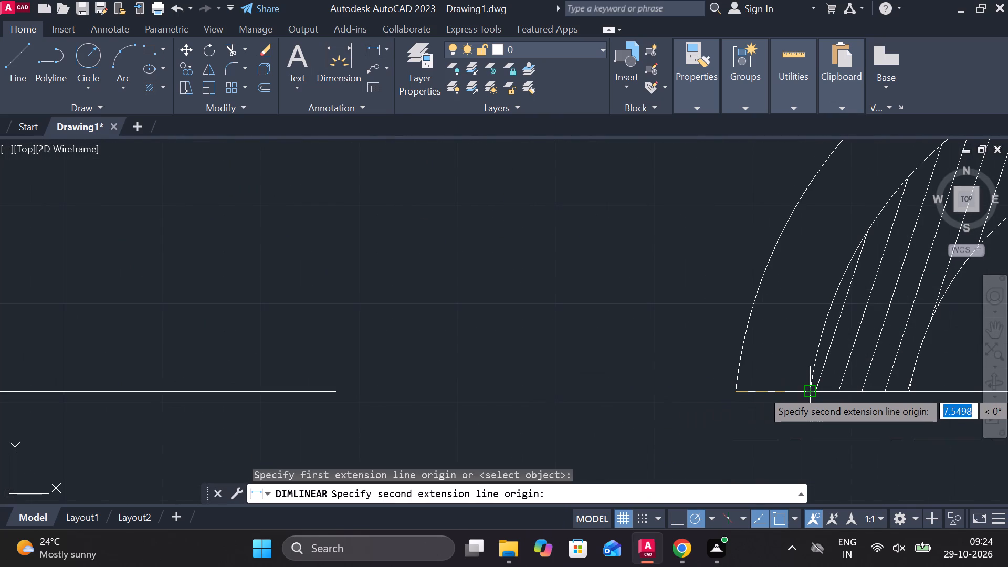
{"action": "scroll", "coordinate": [806, 390], "scroll_direction": "up", "scroll_amount": 2}
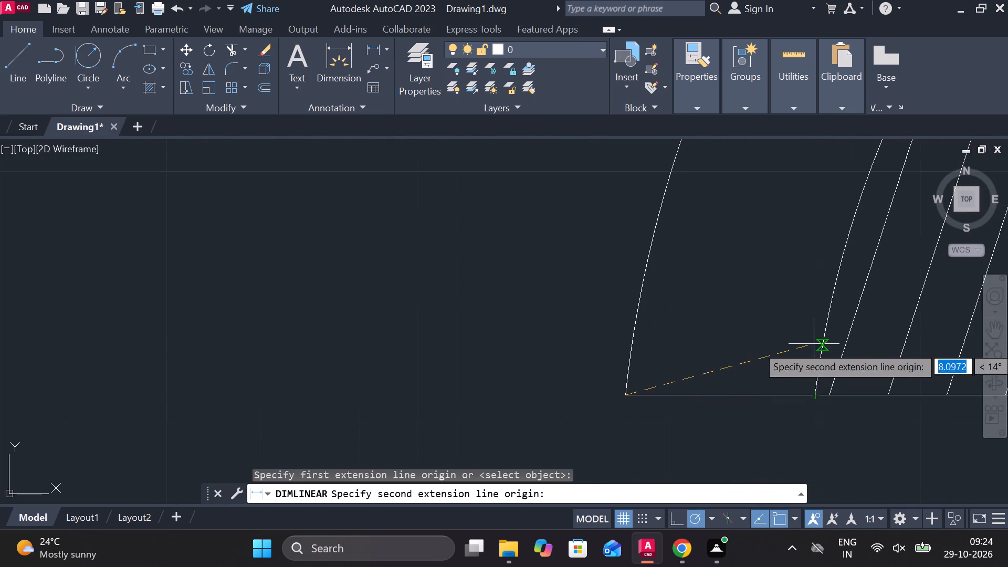
{"action": "left_click", "coordinate": [812, 397]}
{"action": "scroll", "coordinate": [812, 397], "scroll_direction": "down", "scroll_amount": 1}
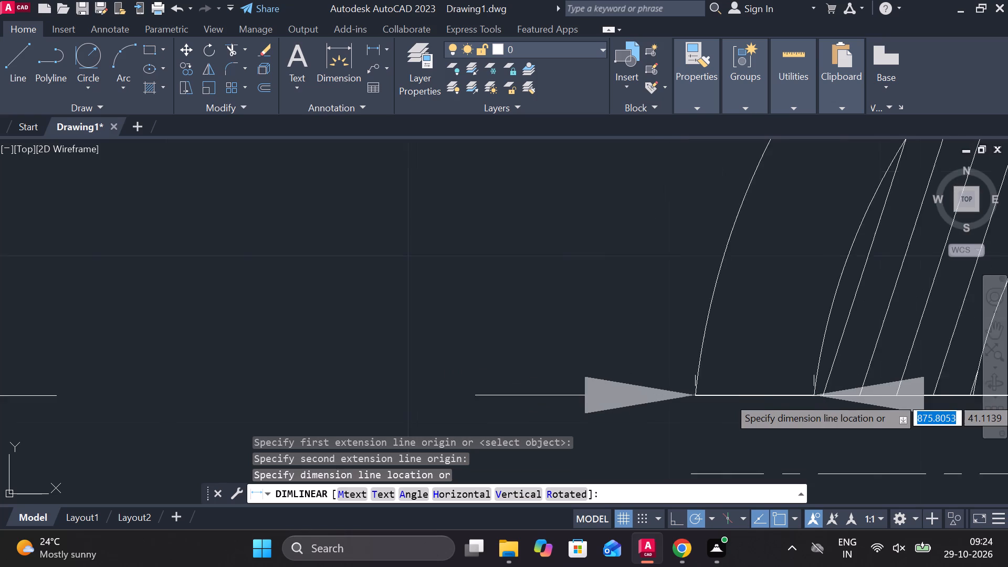
{"action": "scroll", "coordinate": [812, 397], "scroll_direction": "down", "scroll_amount": 2}
{"action": "key", "text": "Escape"}
{"action": "scroll", "coordinate": [812, 331], "scroll_direction": "down", "scroll_amount": 3}
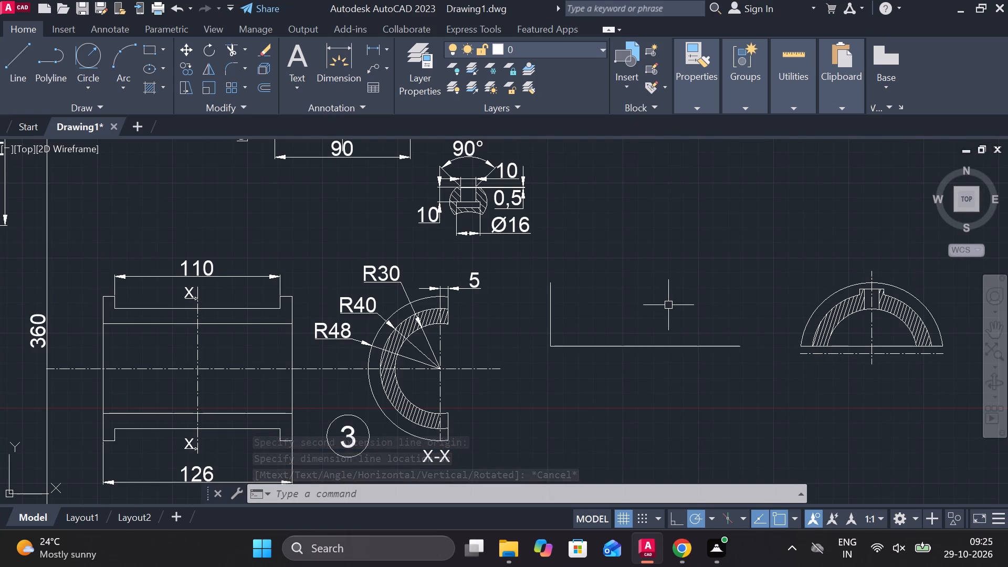
Draw a 7.5 horizontal line inward from the vertical edge's upper end, then a vertical line down to the base line.
{"action": "key", "text": "l"}
{"action": "key", "text": "Return"}
{"action": "left_click", "coordinate": [548, 283]}
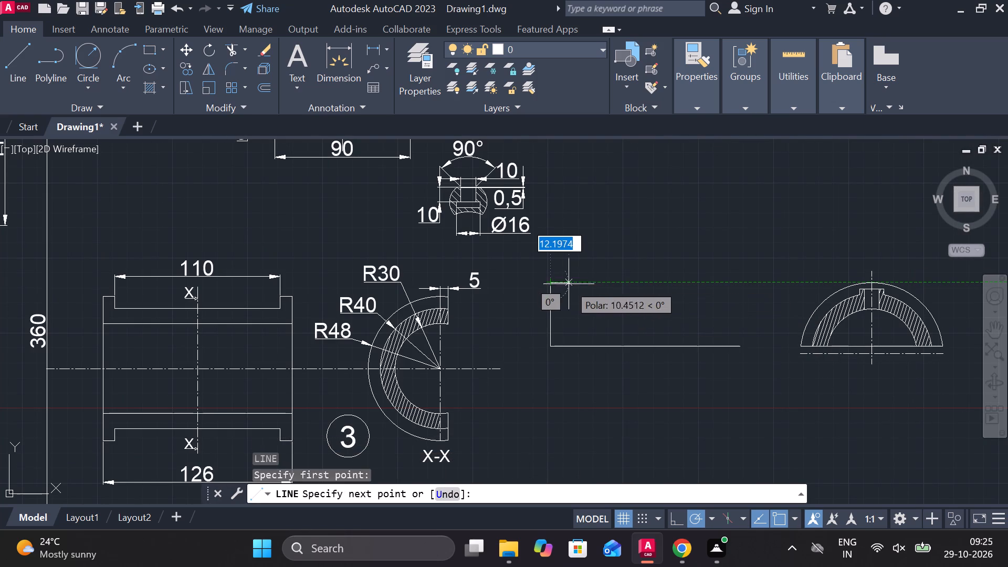
{"action": "type", "text": "7."}
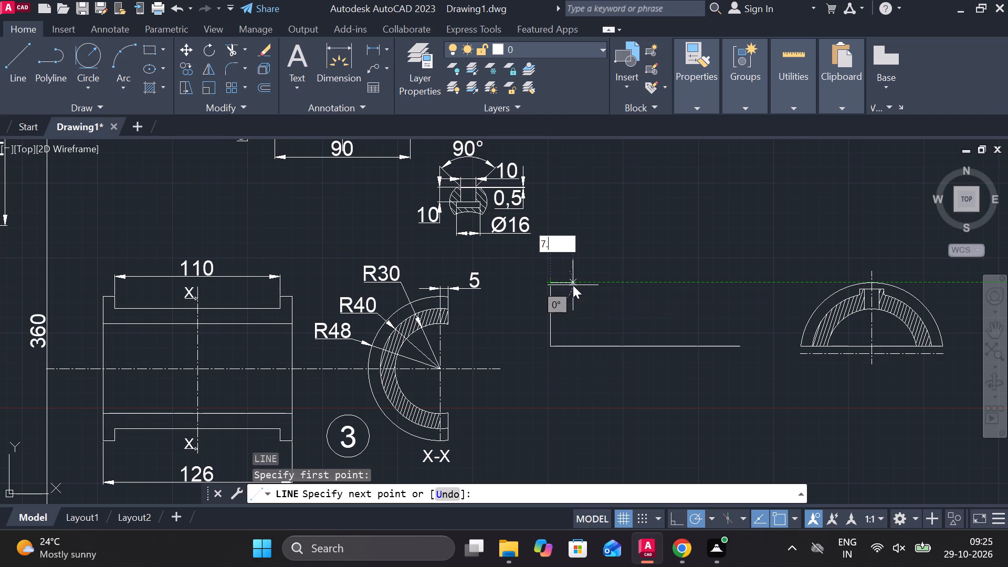
{"action": "key", "text": "5"}
{"action": "key", "text": "Return"}
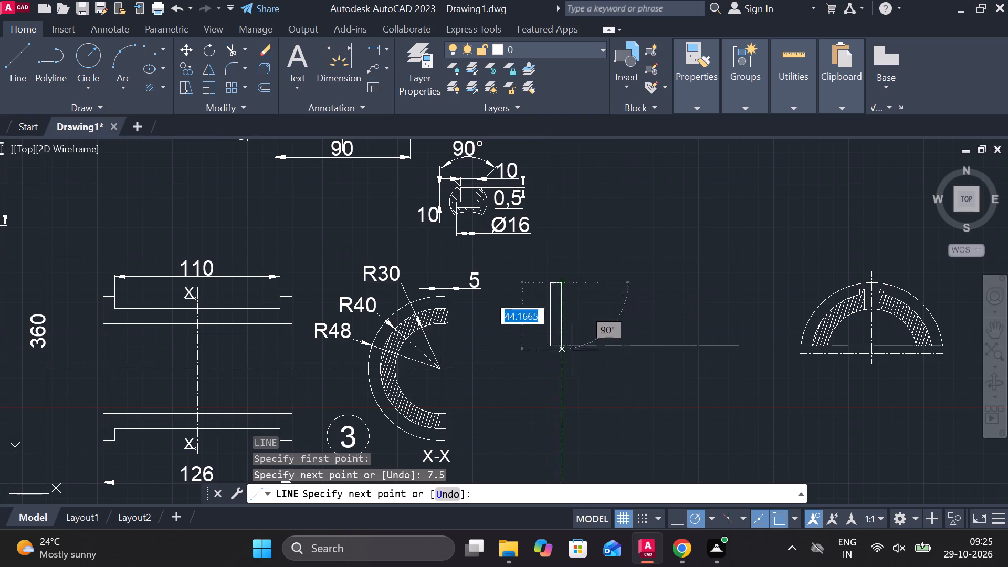
{"action": "left_click", "coordinate": [562, 346]}
{"action": "key", "text": "Escape"}
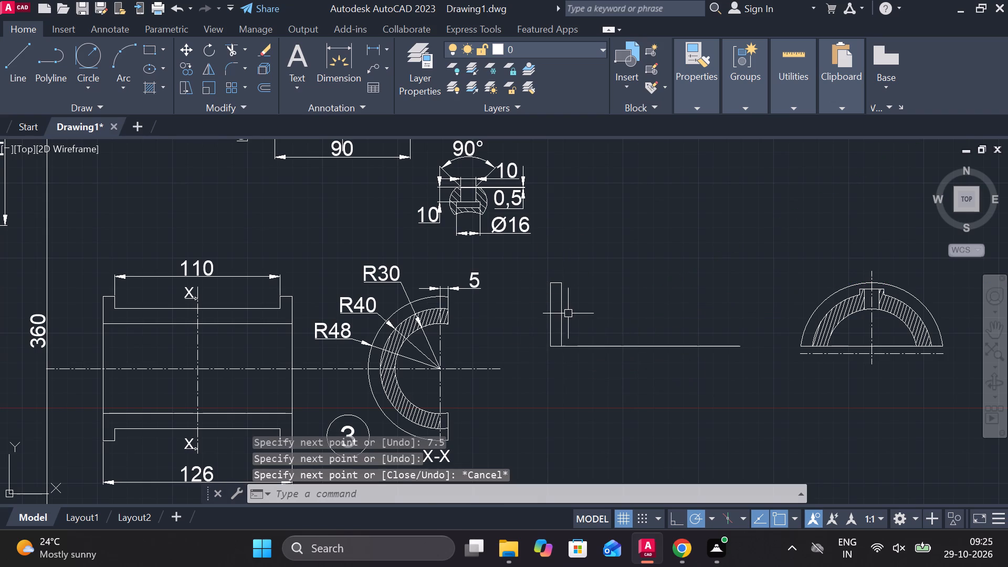
Mirror the end strip's two vertical lines about the base line's vertical midline, keeping the originals.
{"action": "key", "text": "l"}
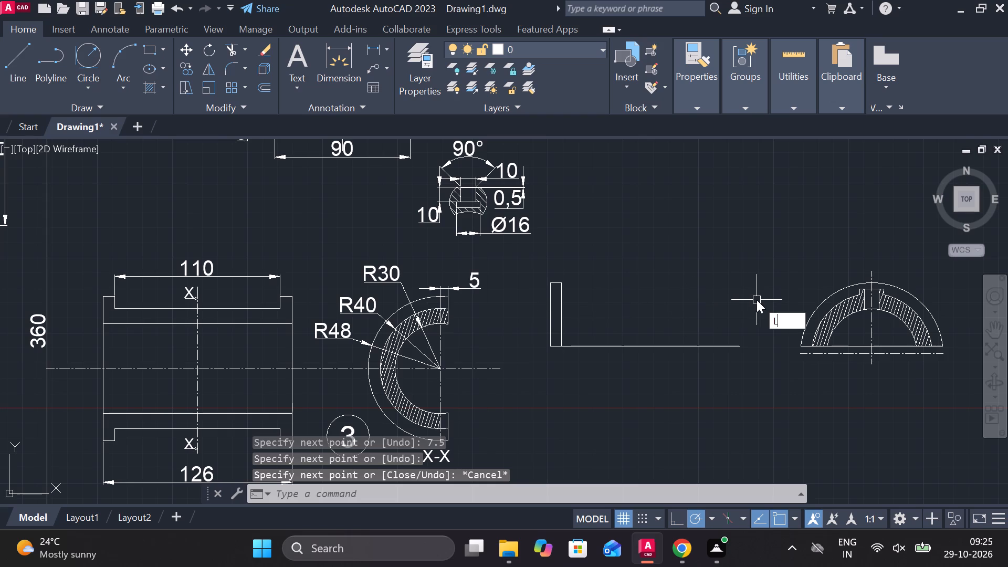
{"action": "key", "text": "Escape"}
{"action": "left_click", "coordinate": [558, 312]}
{"action": "left_click", "coordinate": [549, 307]}
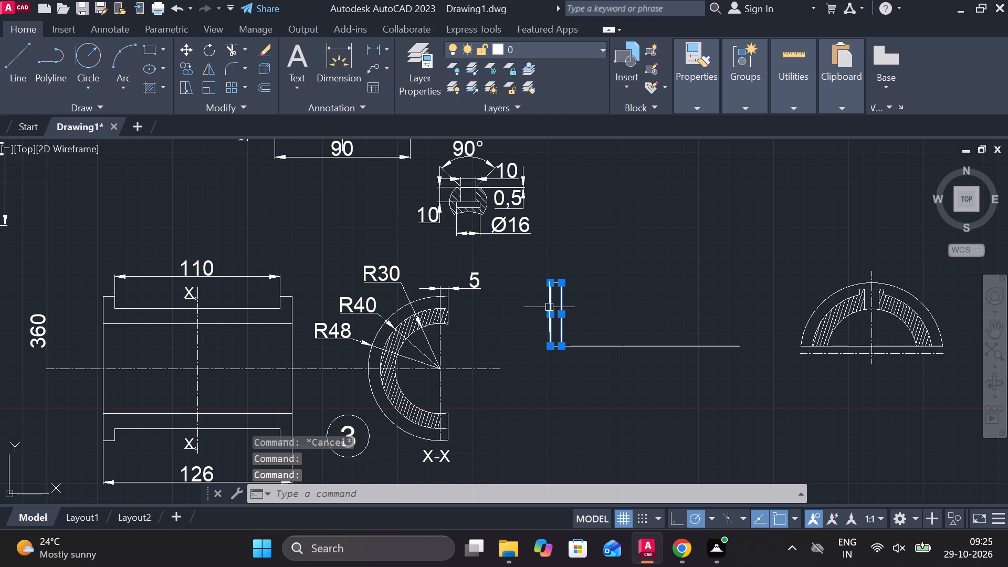
{"action": "type", "text": "MI"}
{"action": "key", "text": "Return"}
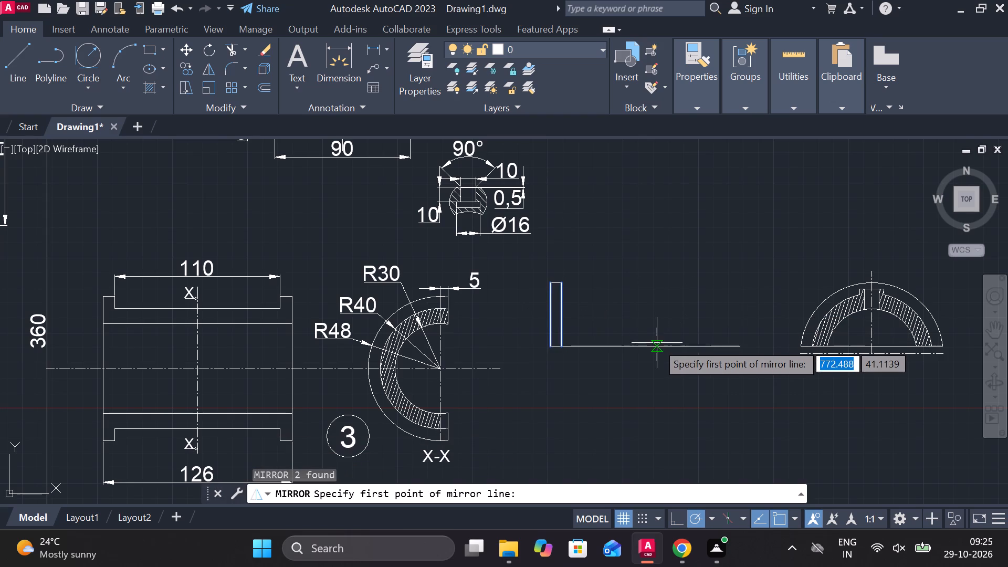
{"action": "left_click", "coordinate": [647, 345]}
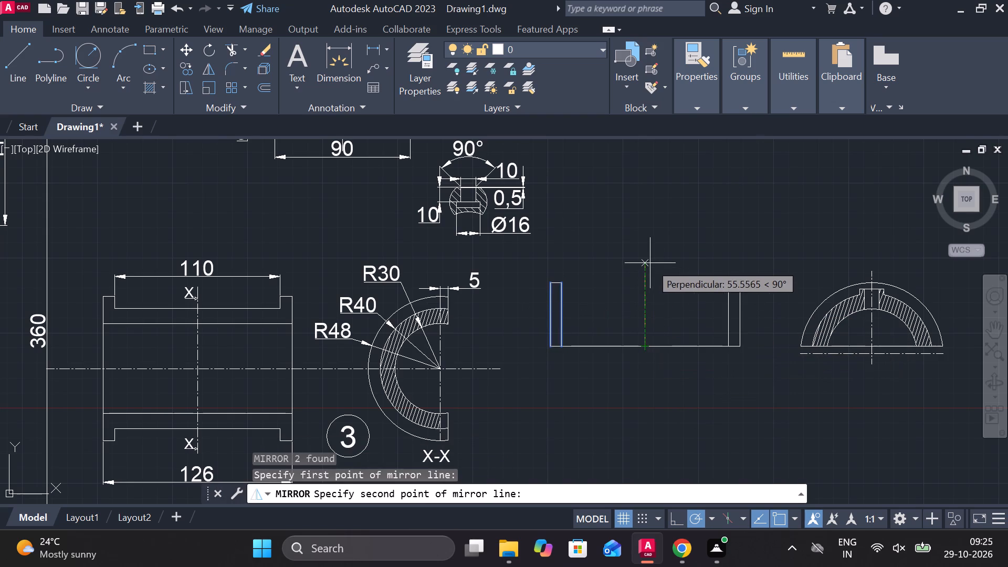
{"action": "left_click", "coordinate": [650, 263]}
{"action": "left_click_drag", "start_coordinate": [674, 318], "coordinate": [650, 263]}
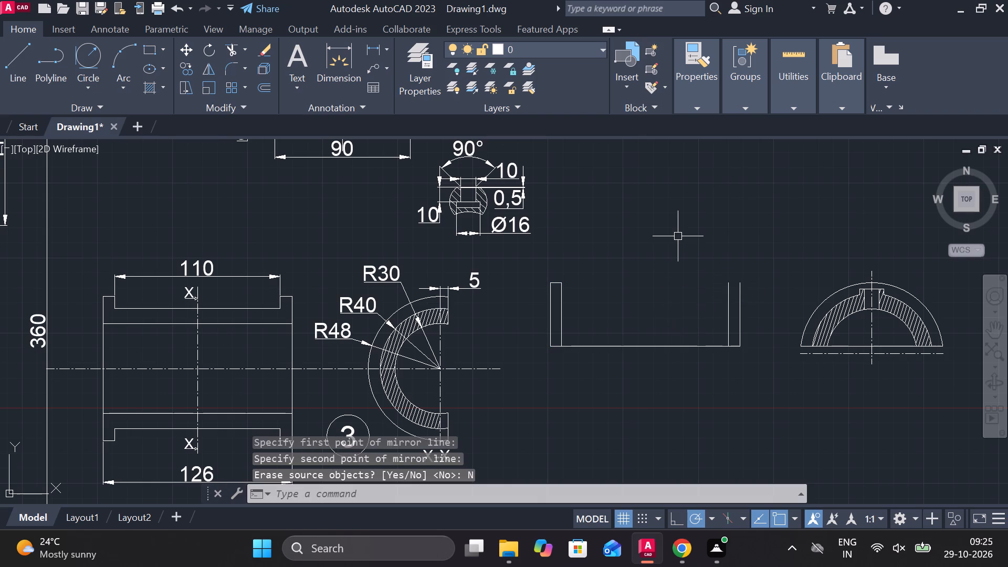
Close the top of the mirrored end strip with a short horizontal line.
{"action": "key", "text": "l"}
{"action": "key", "text": "Return"}
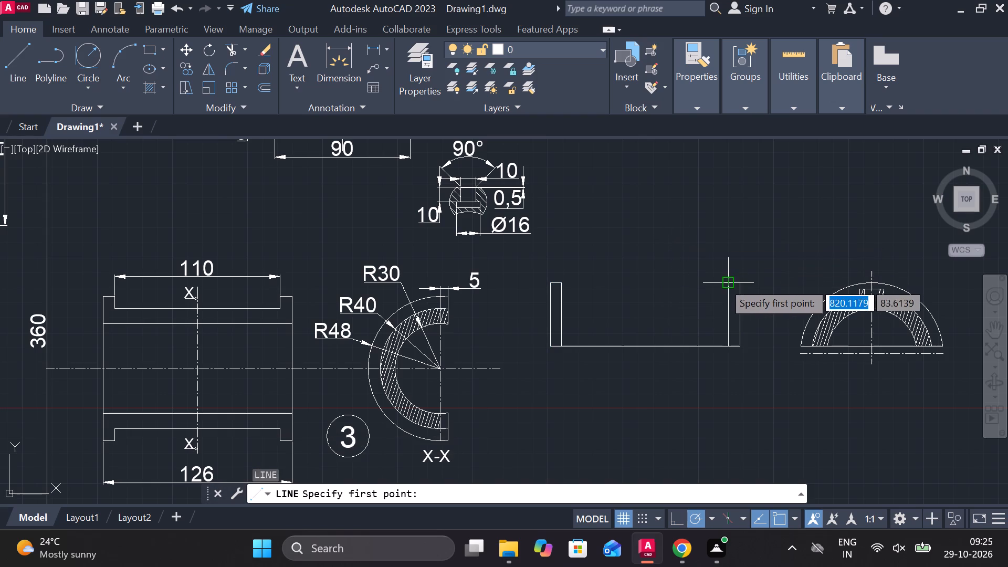
{"action": "left_click", "coordinate": [723, 282]}
{"action": "left_click", "coordinate": [741, 283]}
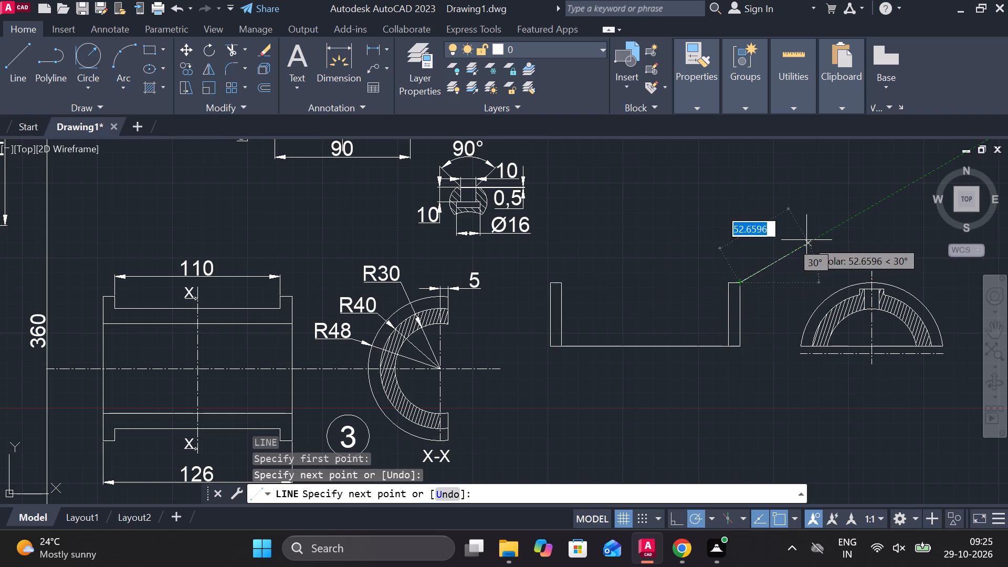
{"action": "key", "text": "Escape"}
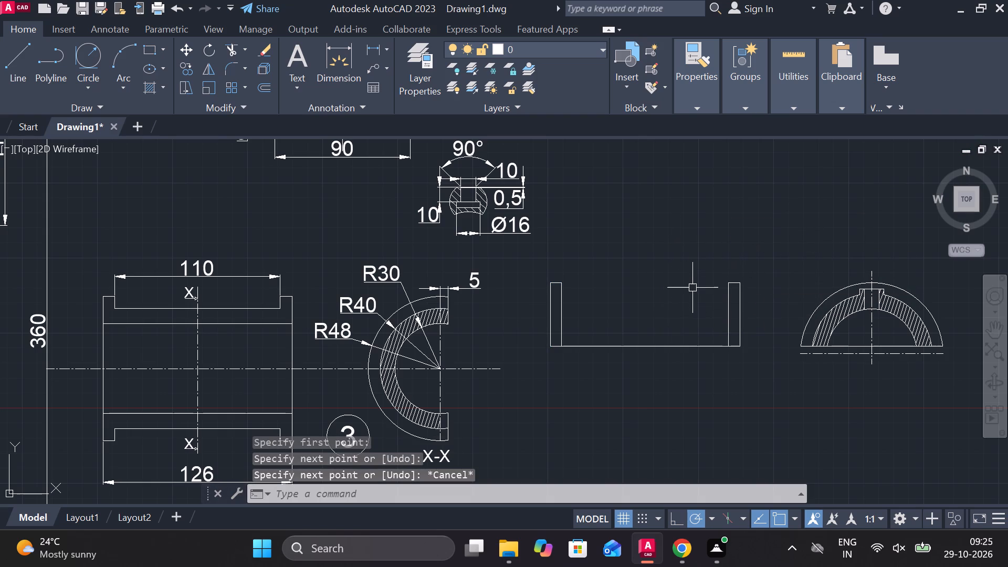
Project a horizontal line from the hatched boss's lower step corner across the side view, past its far end.
{"action": "key", "text": "l"}
{"action": "key", "text": "Return"}
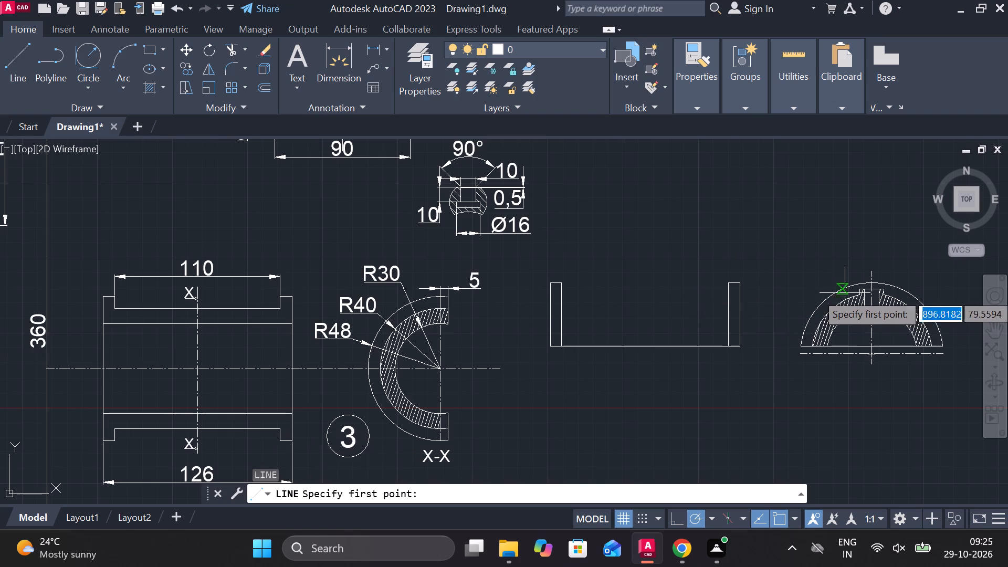
{"action": "scroll", "coordinate": [853, 289], "scroll_direction": "up", "scroll_amount": 2}
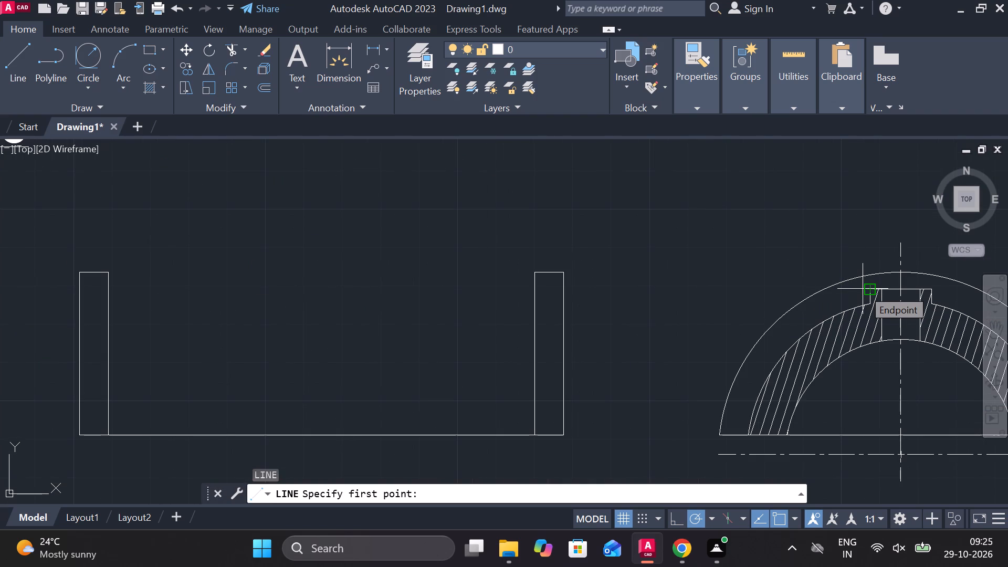
{"action": "scroll", "coordinate": [864, 310], "scroll_direction": "up", "scroll_amount": 3}
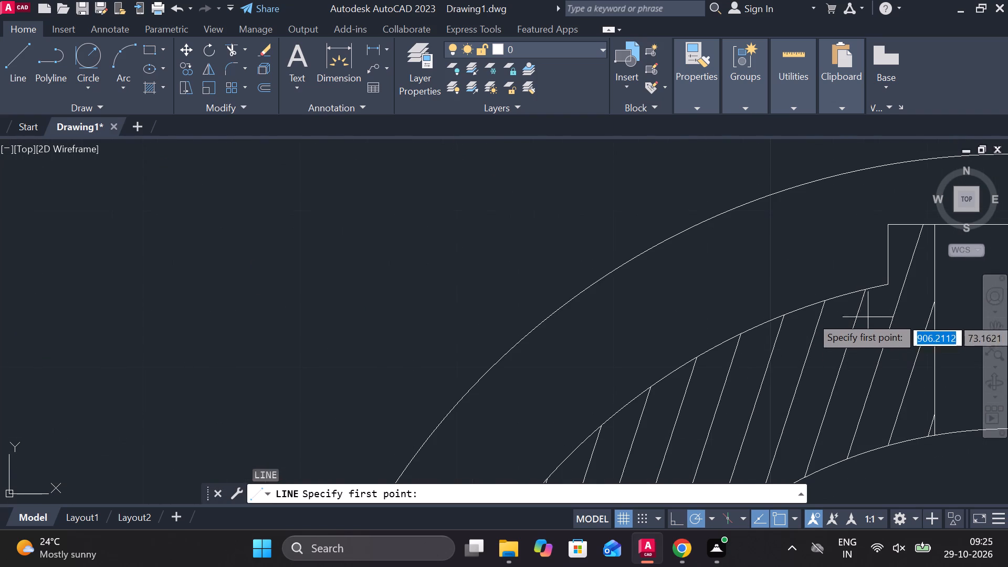
{"action": "left_click", "coordinate": [888, 283]}
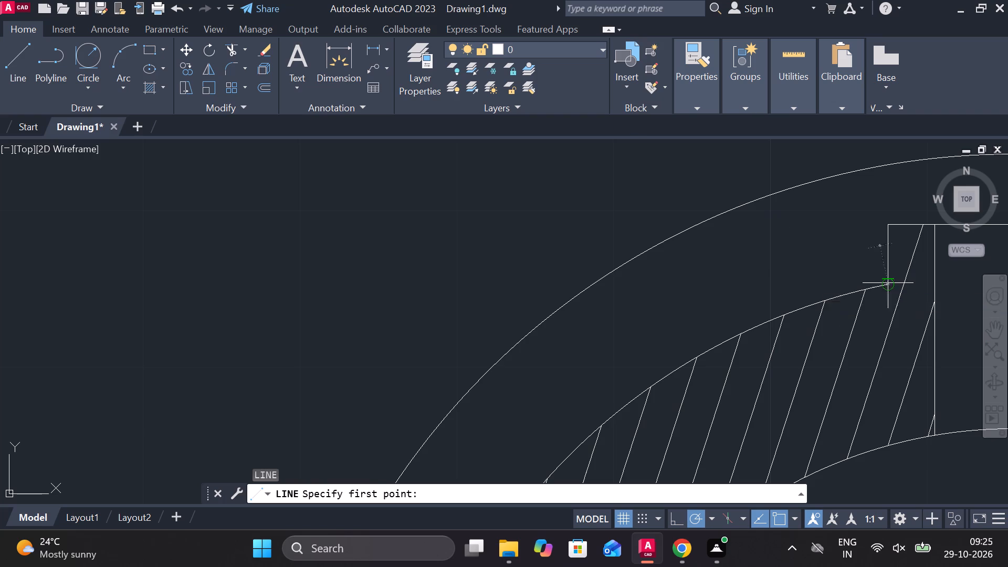
{"action": "scroll", "coordinate": [674, 298], "scroll_direction": "down", "scroll_amount": 3}
{"action": "middle_click_drag", "start_coordinate": [447, 321], "coordinate": [679, 304]}
{"action": "scroll", "coordinate": [614, 311], "scroll_direction": "down", "scroll_amount": 2}
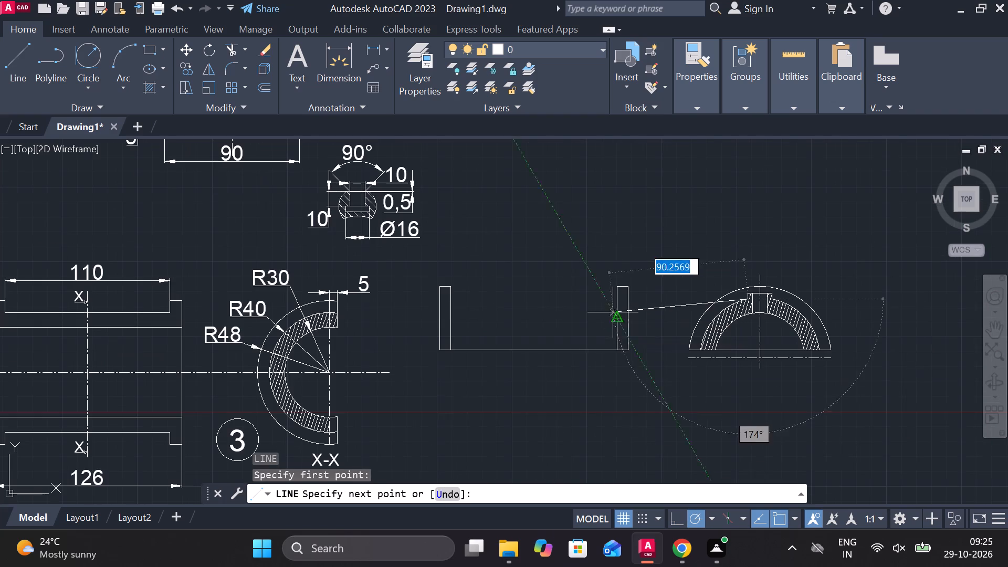
{"action": "left_click", "coordinate": [404, 300]}
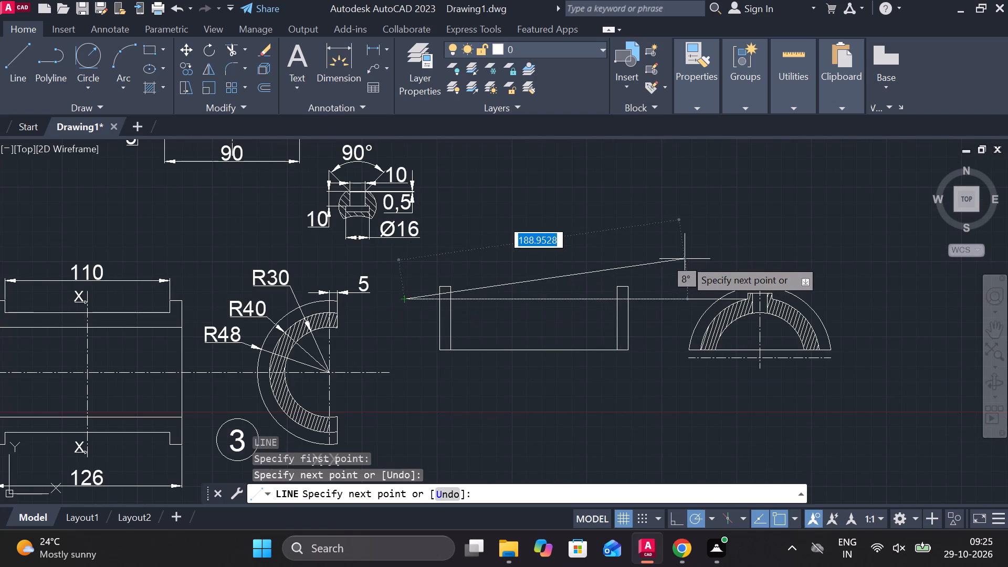
{"action": "key", "text": "Escape"}
Trim the projected line so it spans only between the inner edges of the two end strips.
{"action": "type", "text": "TR"}
{"action": "key", "text": "space"}
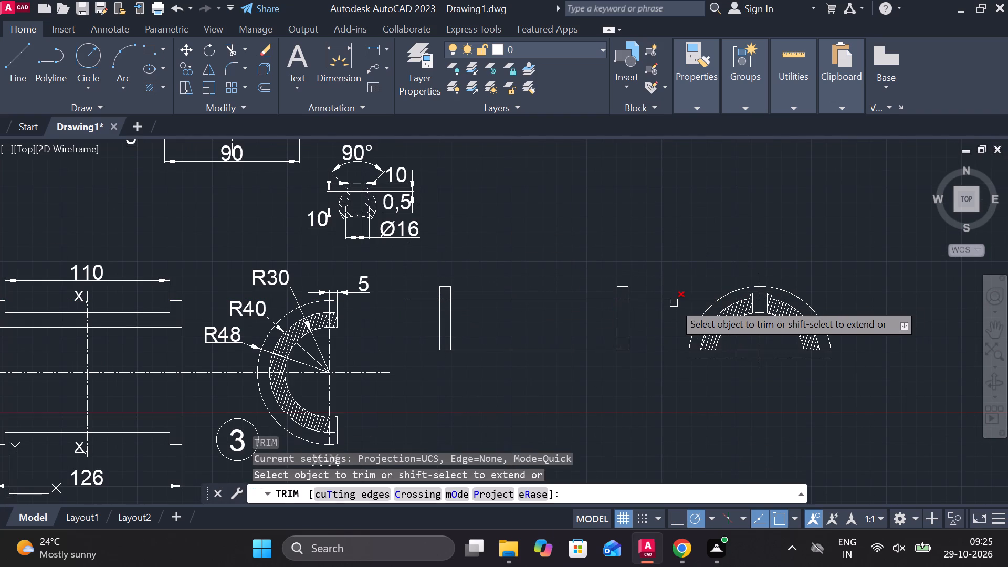
{"action": "left_click", "coordinate": [674, 303]}
{"action": "left_click", "coordinate": [731, 300]}
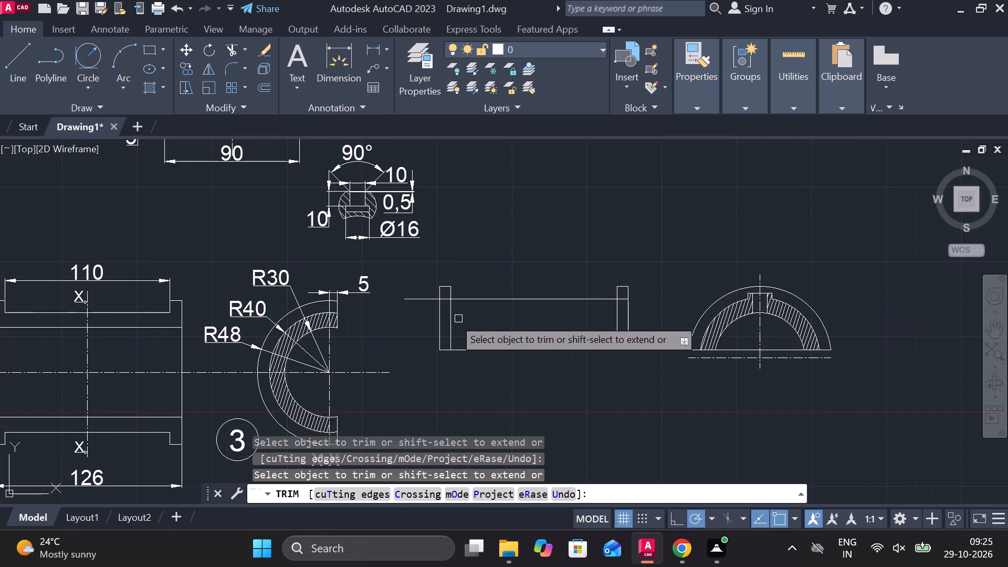
{"action": "left_click", "coordinate": [420, 302]}
{"action": "scroll", "coordinate": [422, 302], "scroll_direction": "up", "scroll_amount": 2}
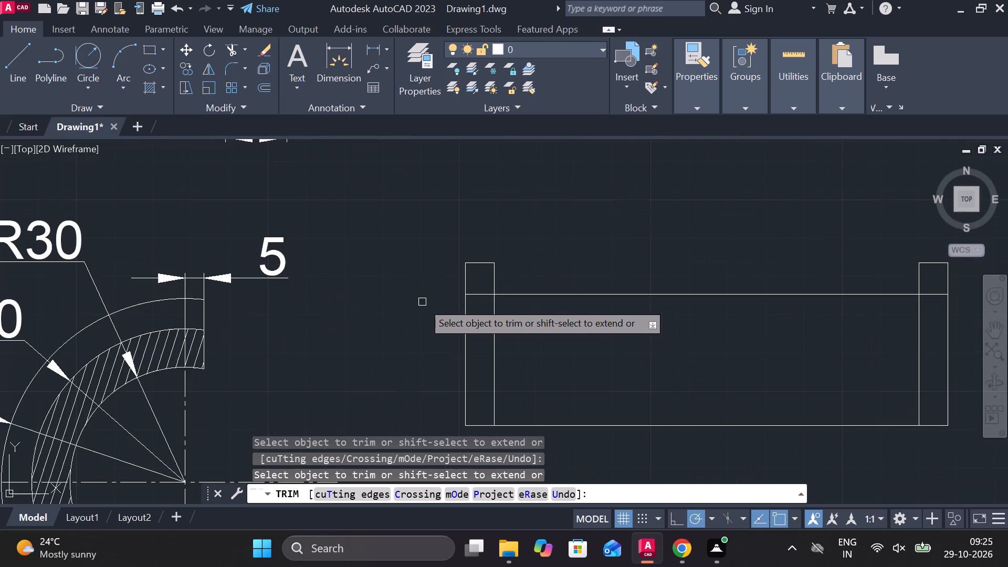
{"action": "left_click", "coordinate": [476, 297]}
{"action": "scroll", "coordinate": [562, 306], "scroll_direction": "down", "scroll_amount": 2}
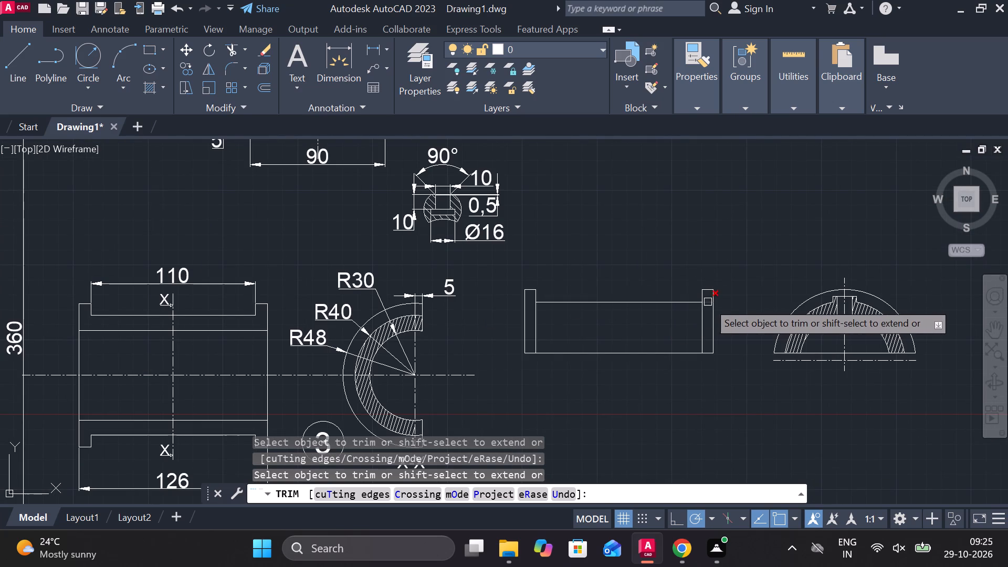
{"action": "left_click", "coordinate": [708, 302]}
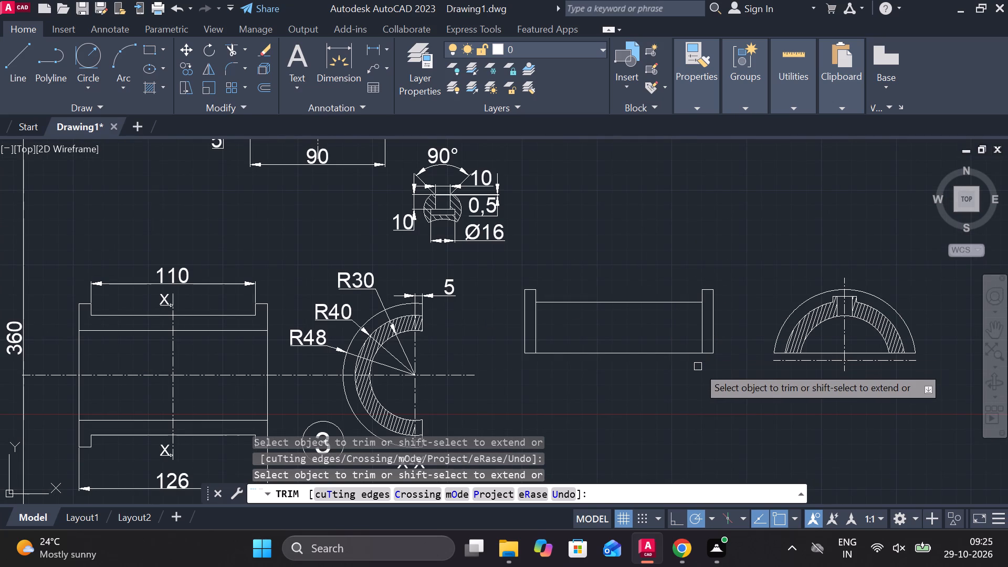
{"action": "key", "text": "Escape"}
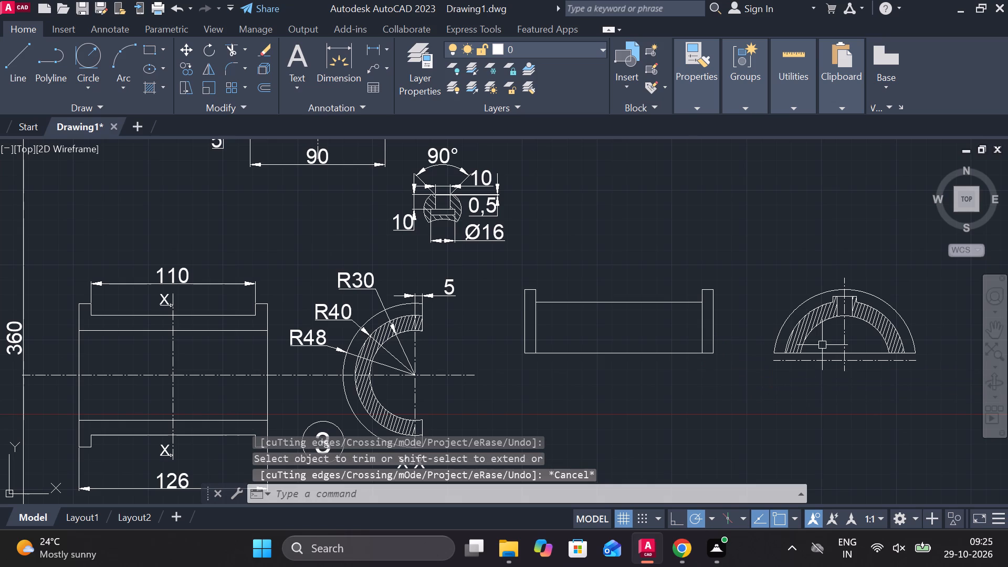
Project a horizontal line from the bore's lower end on the section's inner arc across the side view.
{"action": "scroll", "coordinate": [868, 338], "scroll_direction": "up", "scroll_amount": 2}
{"action": "key", "text": "l"}
{"action": "key", "text": "Return"}
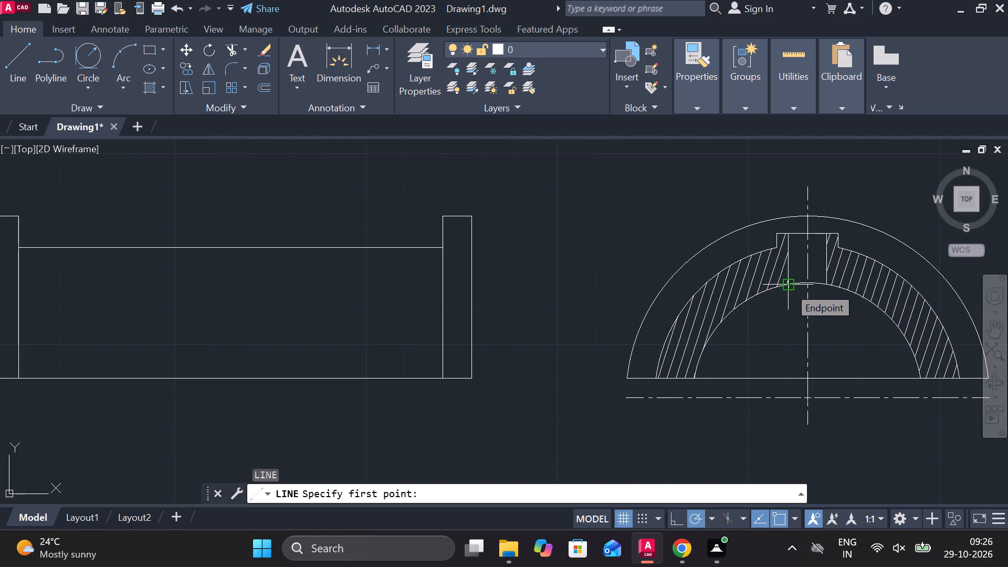
{"action": "scroll", "coordinate": [789, 287], "scroll_direction": "up", "scroll_amount": 2}
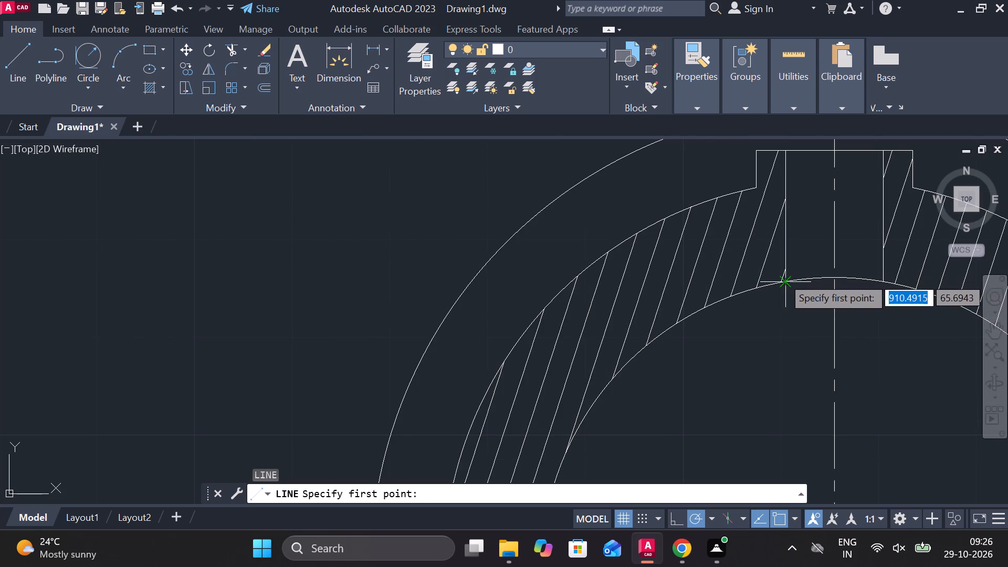
{"action": "left_click", "coordinate": [782, 277]}
{"action": "scroll", "coordinate": [782, 277], "scroll_direction": "down", "scroll_amount": 2}
{"action": "scroll", "coordinate": [386, 305], "scroll_direction": "down", "scroll_amount": 2}
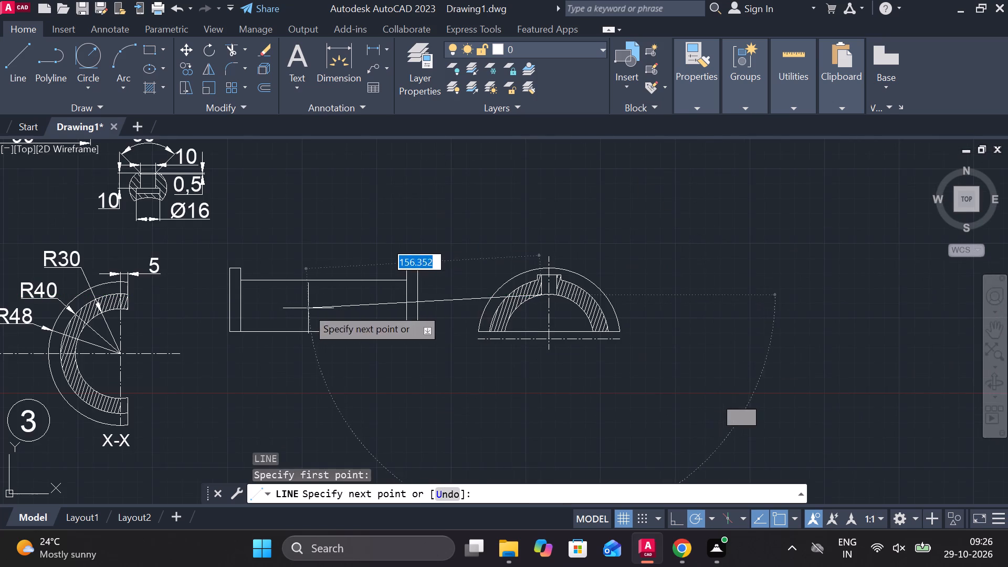
{"action": "middle_click_drag", "start_coordinate": [317, 308], "coordinate": [566, 304]}
{"action": "left_click", "coordinate": [438, 290]}
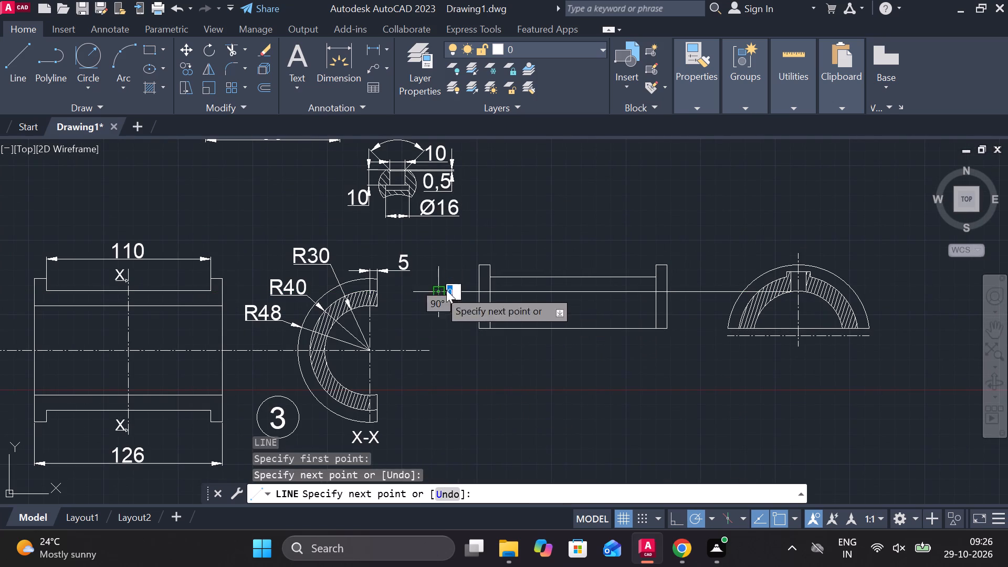
{"action": "key", "text": "Escape"}
Trim the bore-level line to the side view's outer edges and erase its leftover piece across the arched section.
{"action": "type", "text": "TR"}
{"action": "key", "text": "space"}
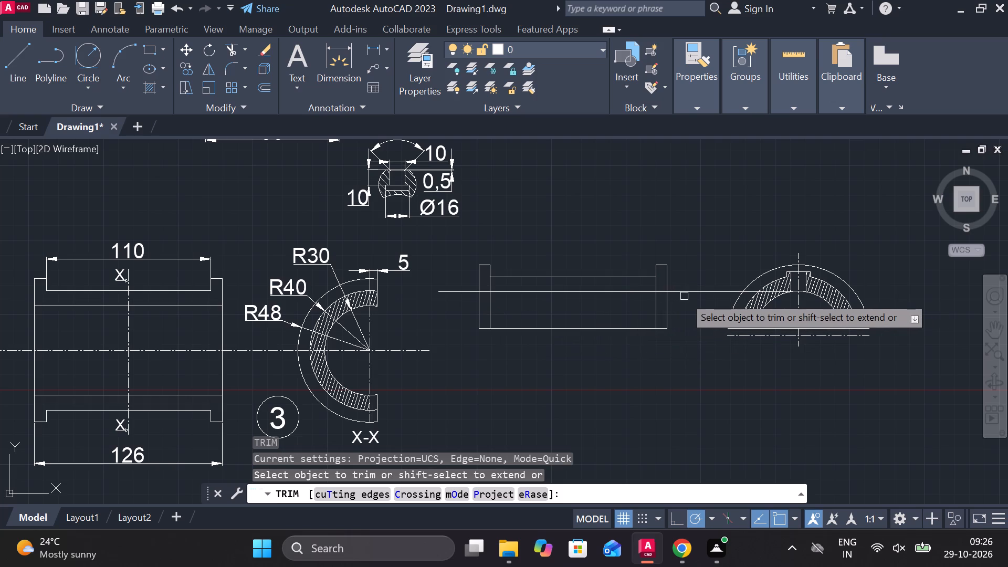
{"action": "left_click", "coordinate": [688, 290]}
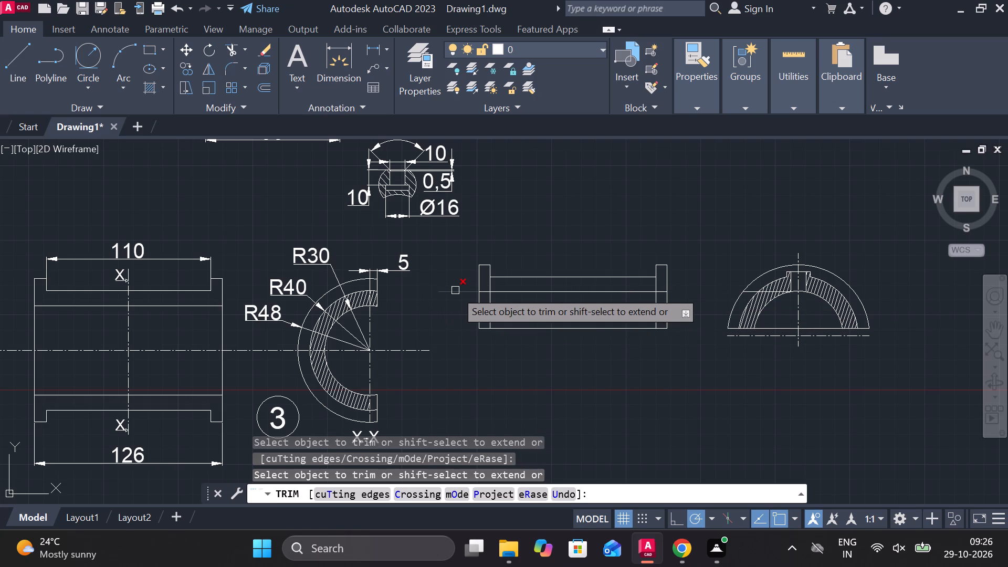
{"action": "left_click", "coordinate": [455, 290]}
{"action": "key", "text": "Escape"}
{"action": "scroll", "coordinate": [778, 289], "scroll_direction": "up", "scroll_amount": 2}
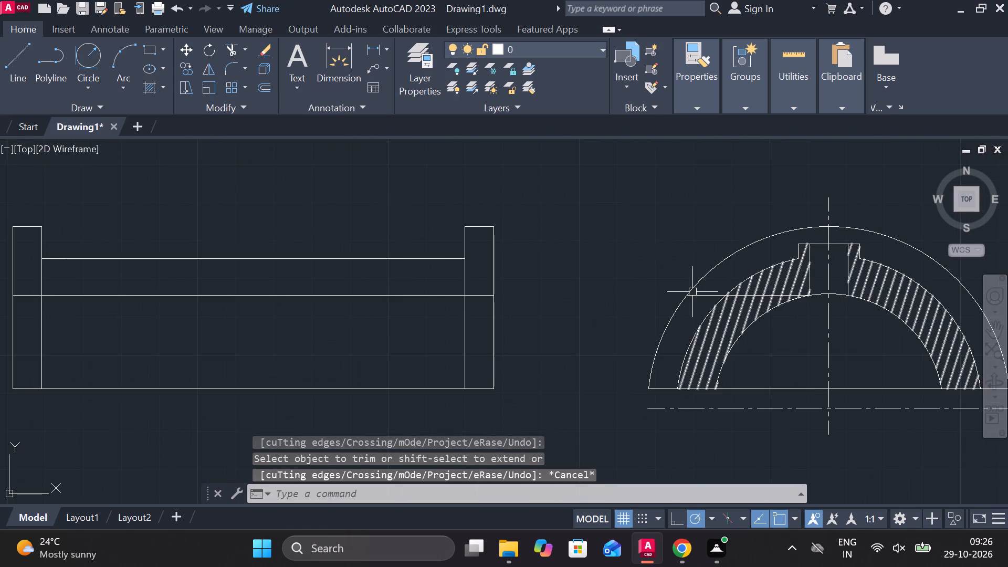
{"action": "left_click", "coordinate": [708, 297]}
{"action": "type", "text": "E"}
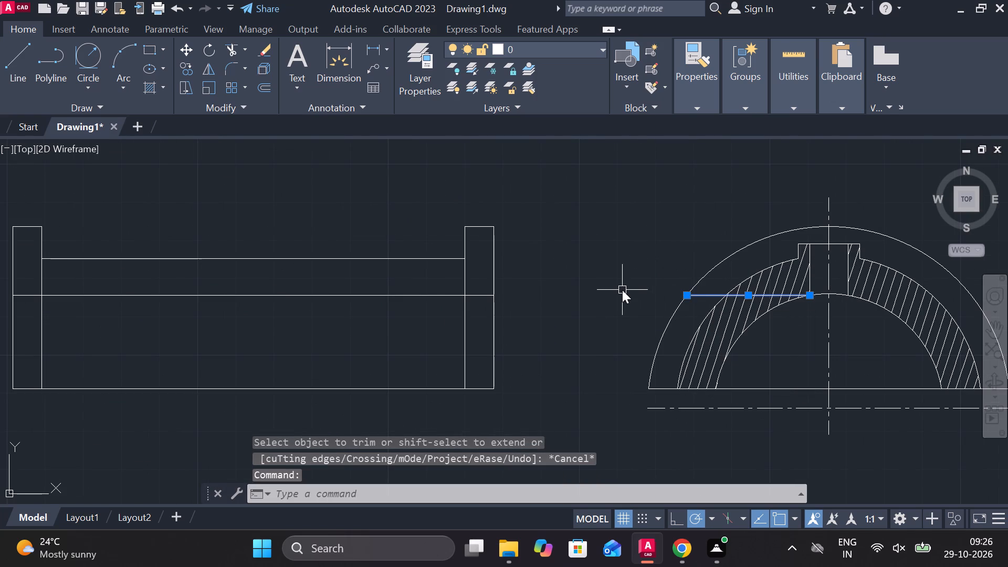
{"action": "key", "text": "space"}
Draw a vertical centre line about 34 long from the midpoint of the side view's upper horizontal line to the base.
{"action": "scroll", "coordinate": [354, 301], "scroll_direction": "down", "scroll_amount": 1}
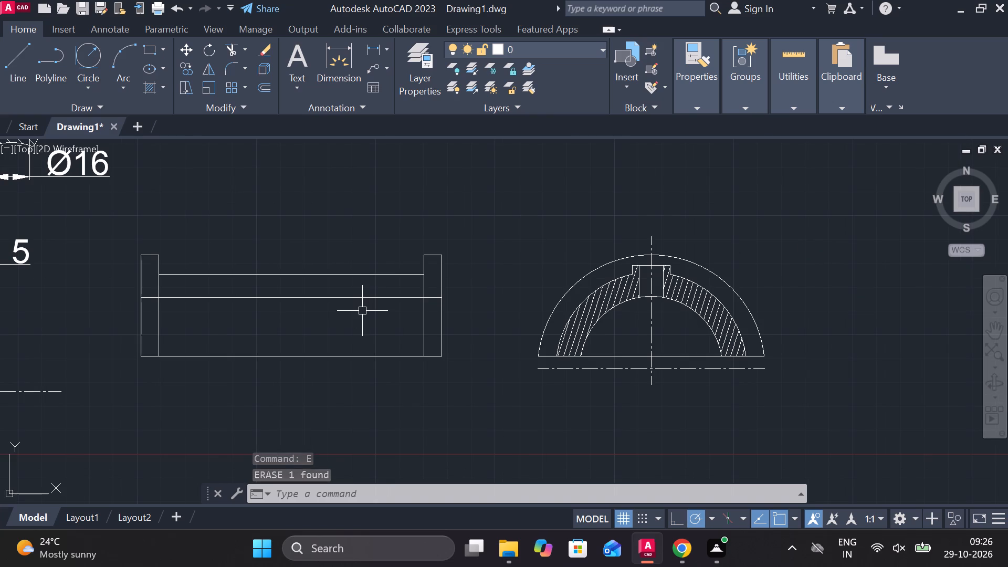
{"action": "middle_click_drag", "start_coordinate": [313, 299], "coordinate": [422, 330]}
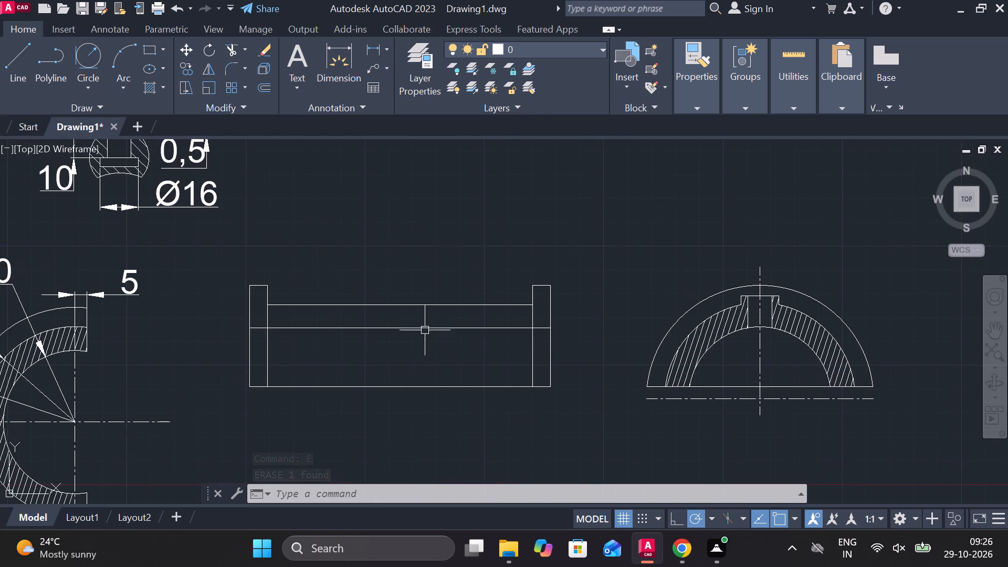
{"action": "middle_click_drag", "start_coordinate": [349, 330], "coordinate": [440, 333]}
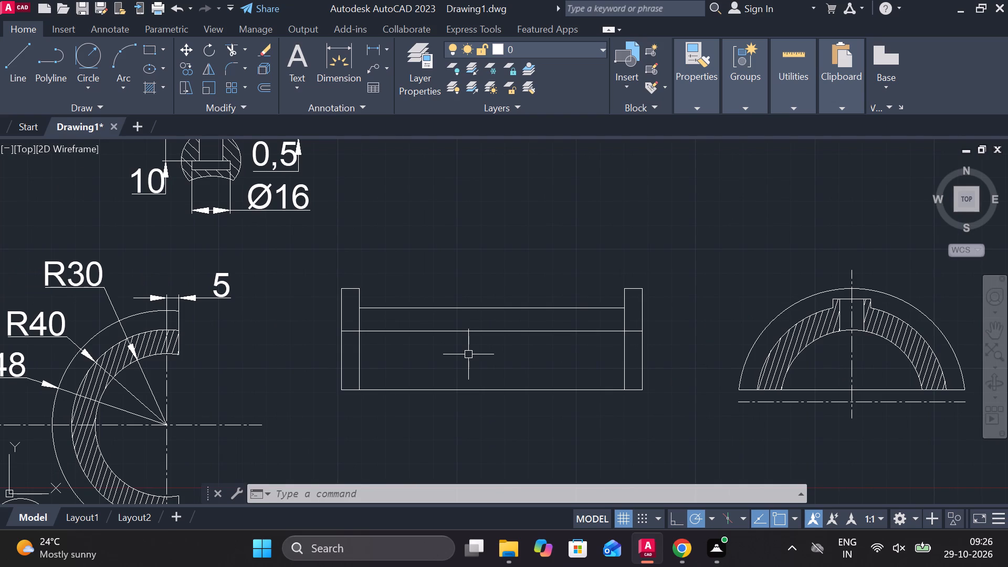
{"action": "key", "text": "l"}
{"action": "key", "text": "Return"}
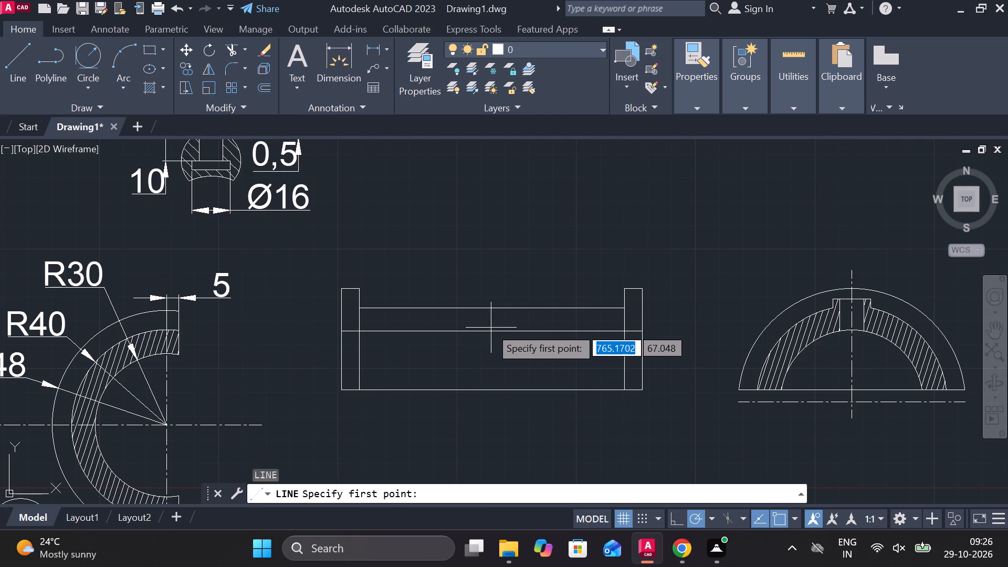
{"action": "left_click", "coordinate": [493, 309]}
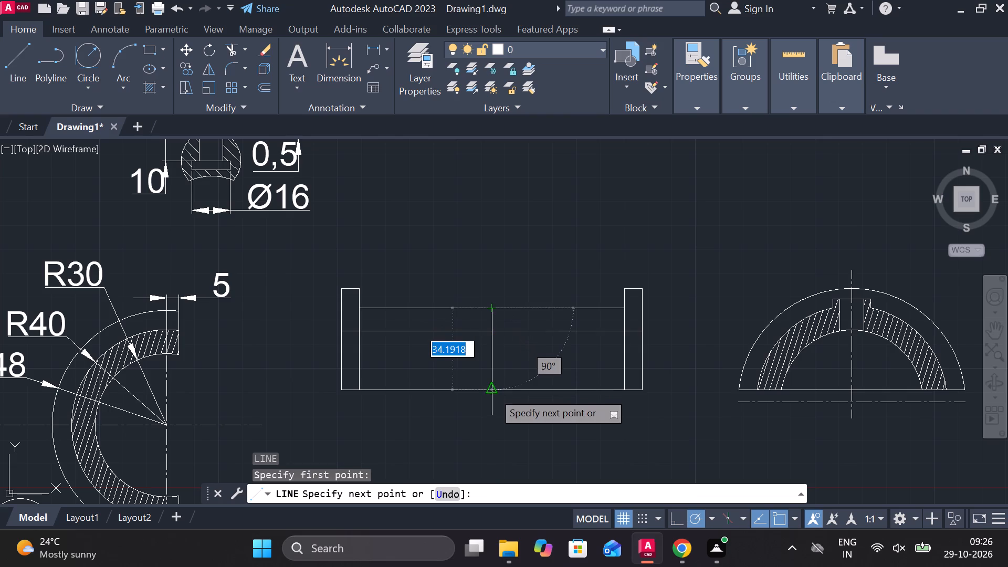
{"action": "left_click", "coordinate": [493, 392]}
{"action": "key", "text": "Escape"}
Offset the side view's vertical centre line by 5 to each side.
{"action": "left_click", "coordinate": [492, 339]}
{"action": "key", "text": "o"}
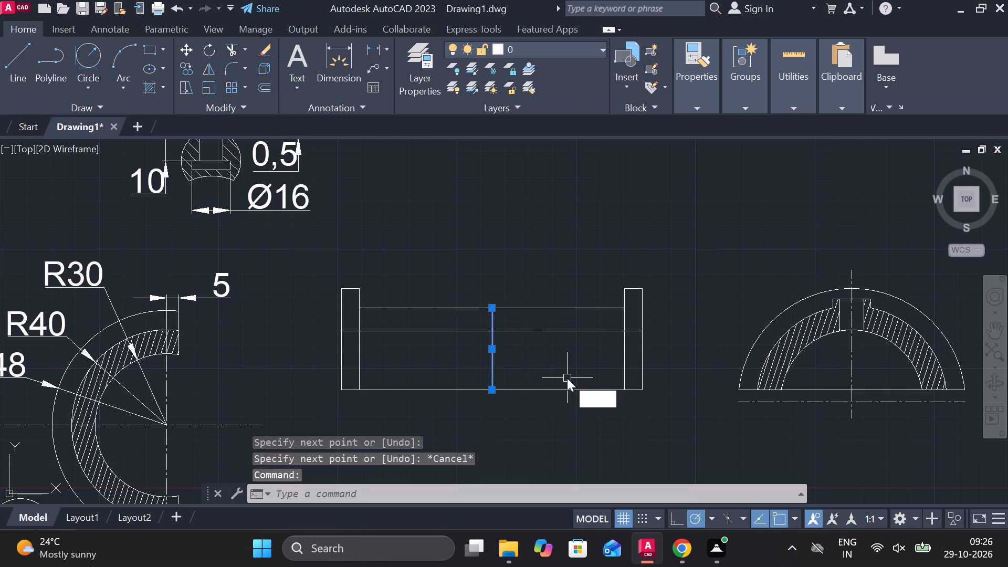
{"action": "key", "text": "Return"}
{"action": "key", "text": "Return"}
{"action": "type", "text": "5"}
{"action": "key", "text": "space"}
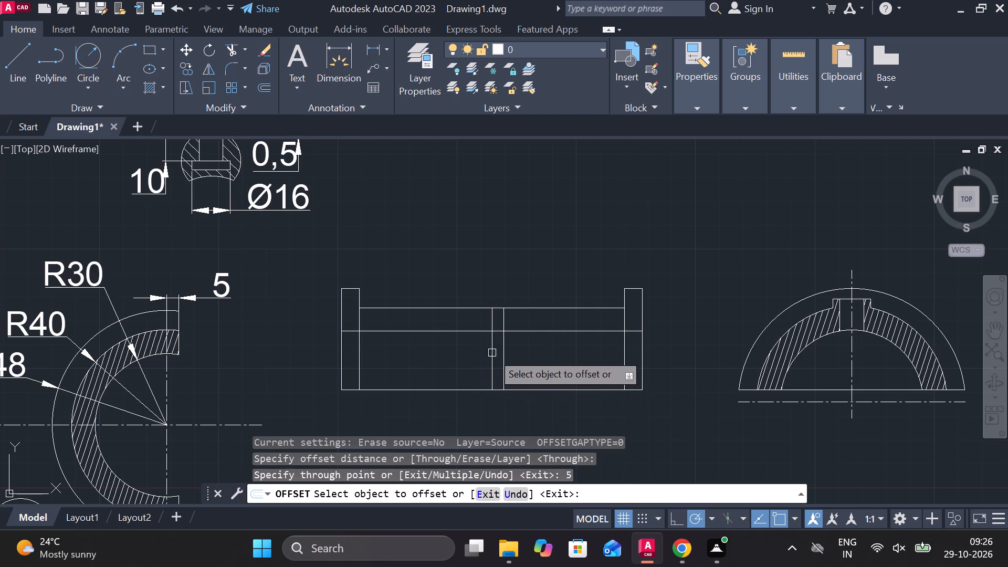
{"action": "left_click", "coordinate": [492, 353]}
{"action": "type", "text": "5"}
{"action": "key", "text": "space"}
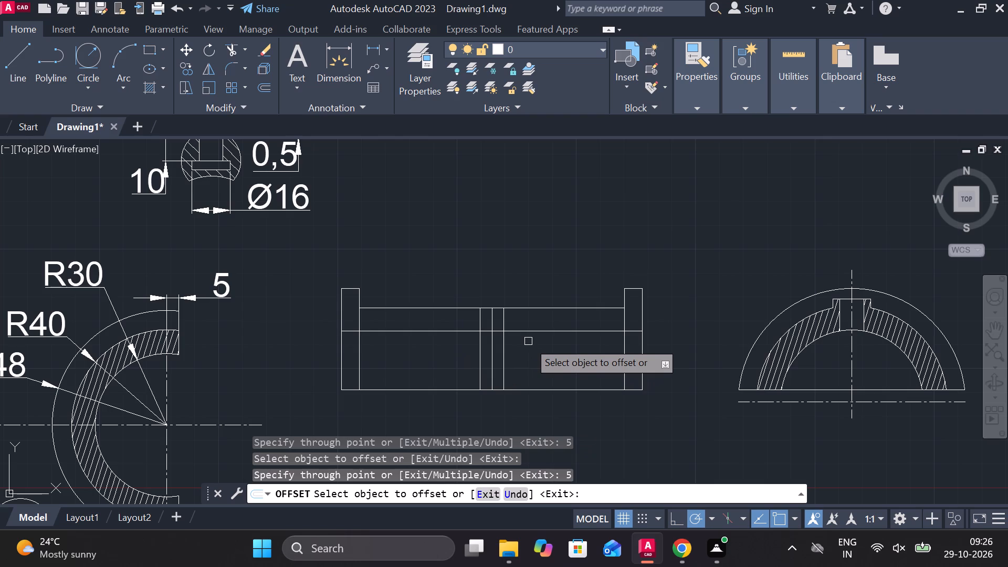
{"action": "key", "text": "Escape"}
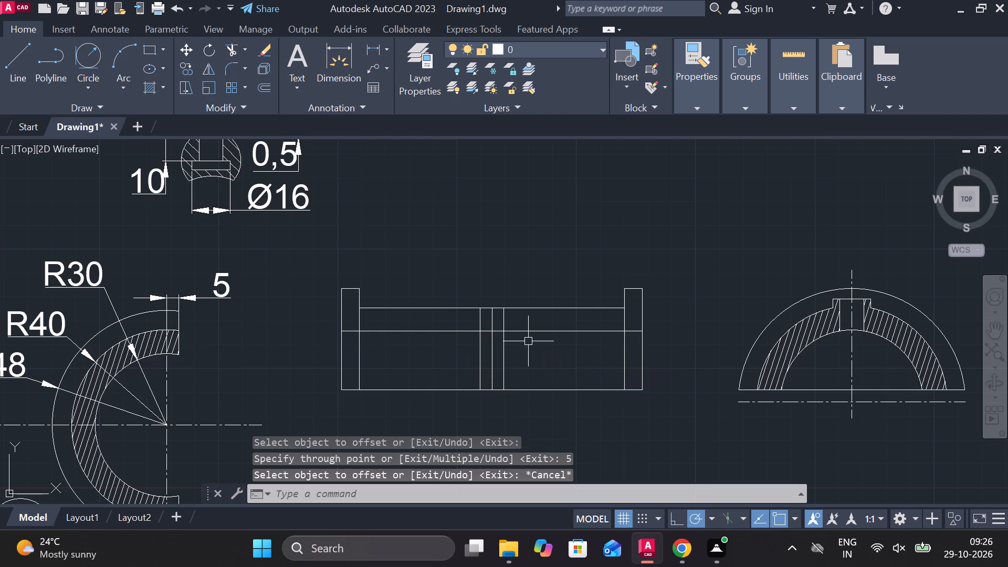
Project a horizontal line from the boss's top corner in the arched section across the side view.
{"action": "key", "text": "l"}
{"action": "key", "text": "Return"}
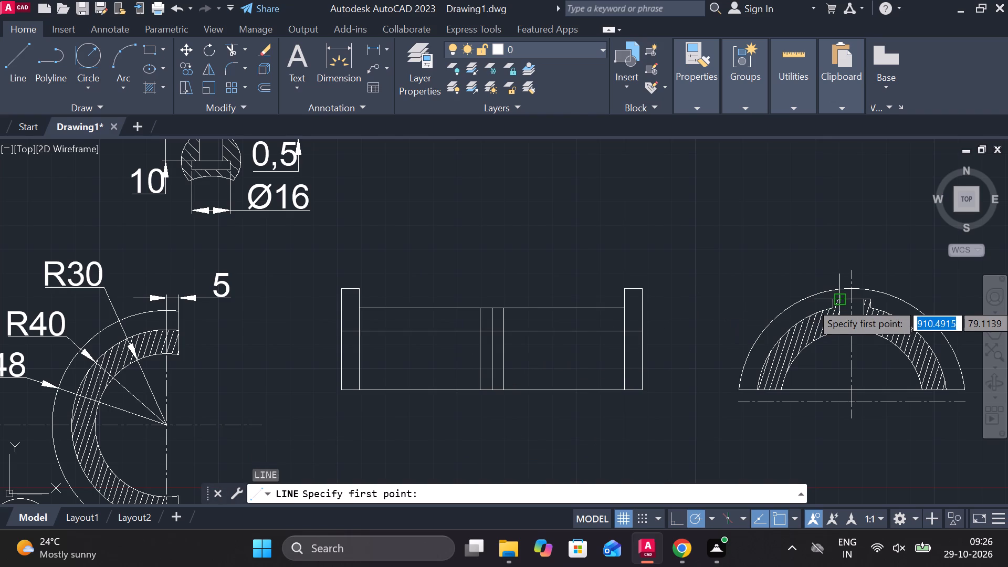
{"action": "scroll", "coordinate": [840, 302], "scroll_direction": "up", "scroll_amount": 3}
{"action": "left_click", "coordinate": [812, 284]}
{"action": "scroll", "coordinate": [790, 305], "scroll_direction": "down", "scroll_amount": 3}
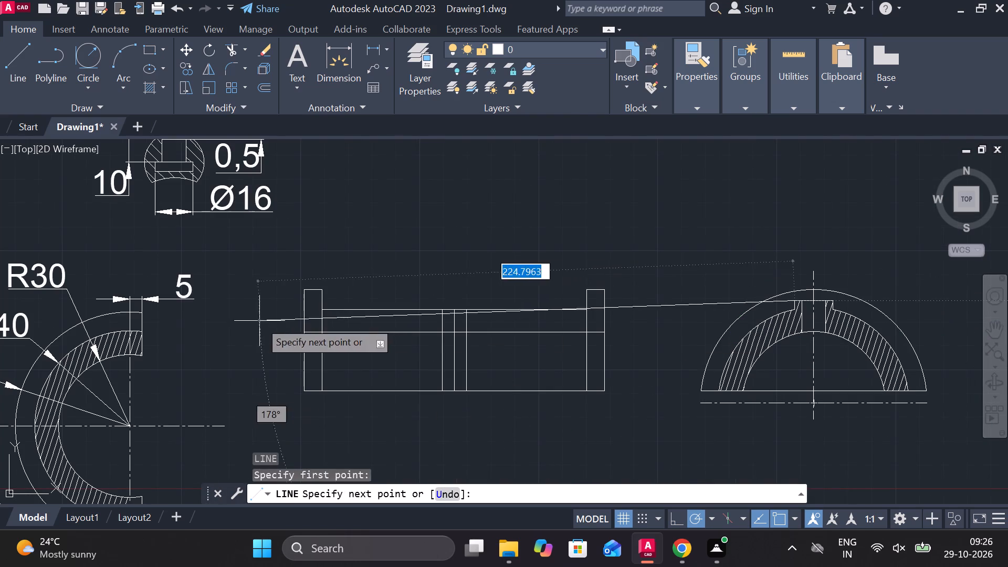
{"action": "left_click", "coordinate": [276, 295]}
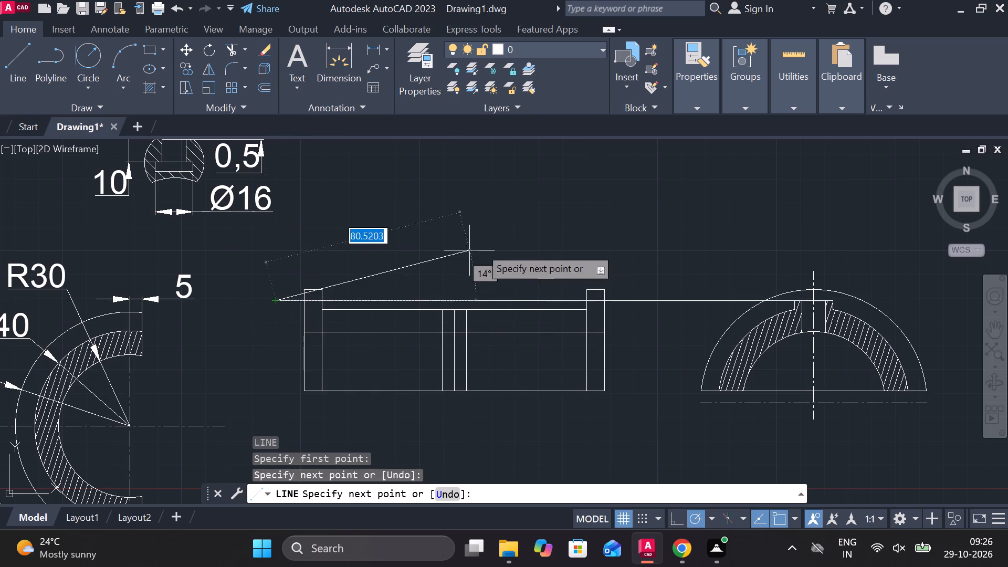
{"action": "key", "text": "Escape"}
Trim the projected boss-top line to the side view's outer edges, removing its pieces beyond them towards the arched section.
{"action": "type", "text": "TR"}
{"action": "key", "text": "space"}
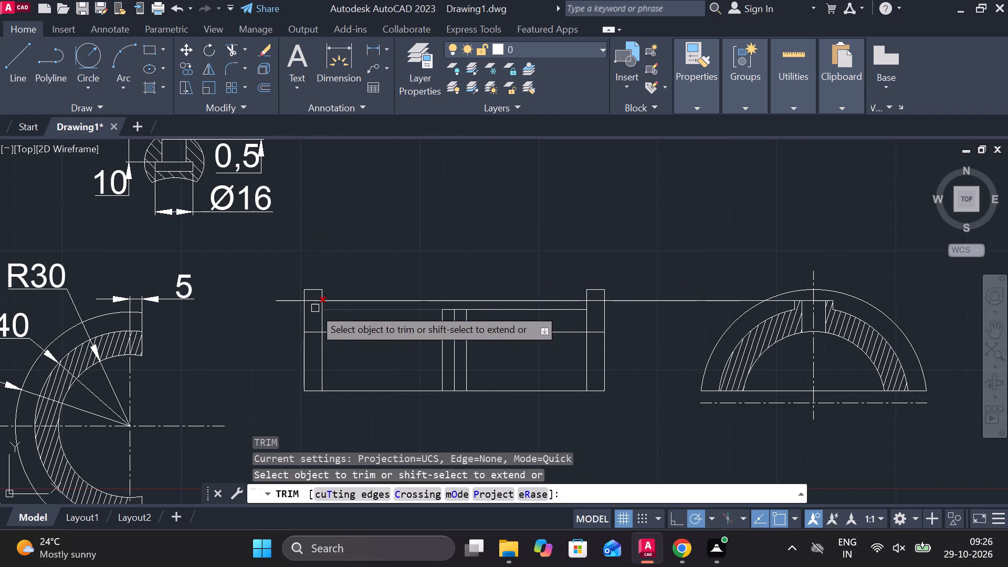
{"action": "left_click", "coordinate": [286, 303]}
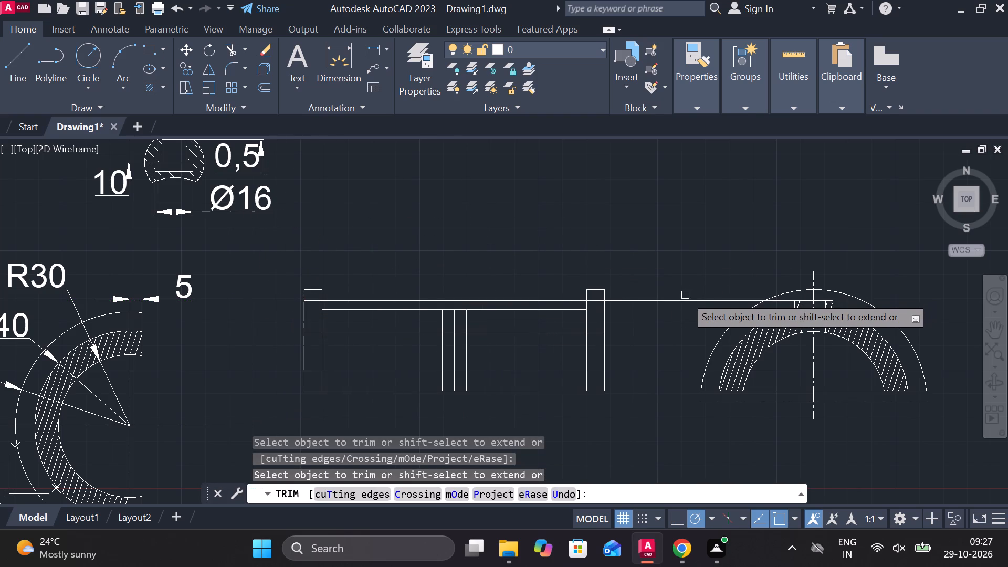
{"action": "left_click", "coordinate": [683, 301]}
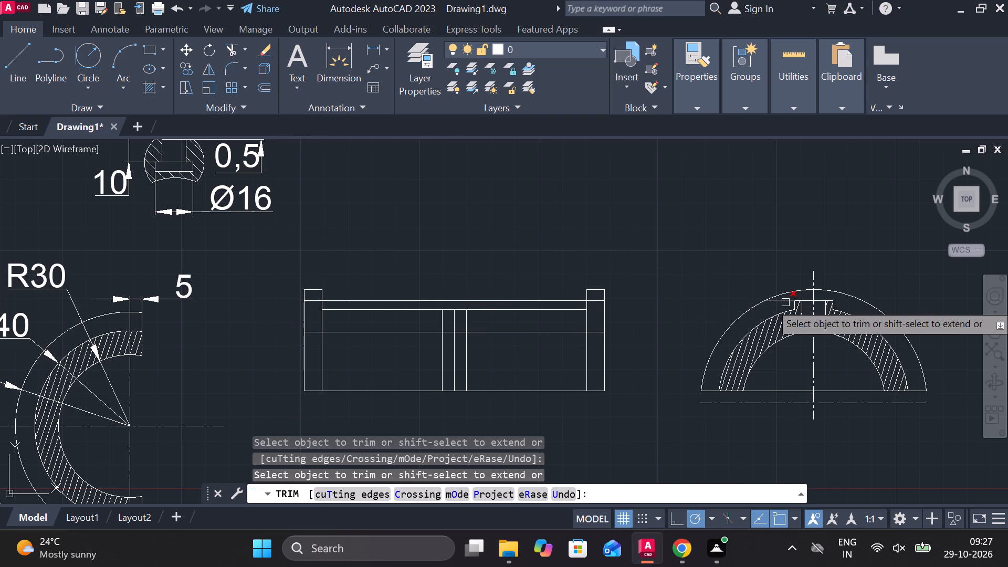
{"action": "left_click", "coordinate": [785, 302]}
{"action": "middle_click_drag", "start_coordinate": [389, 262], "coordinate": [489, 248]}
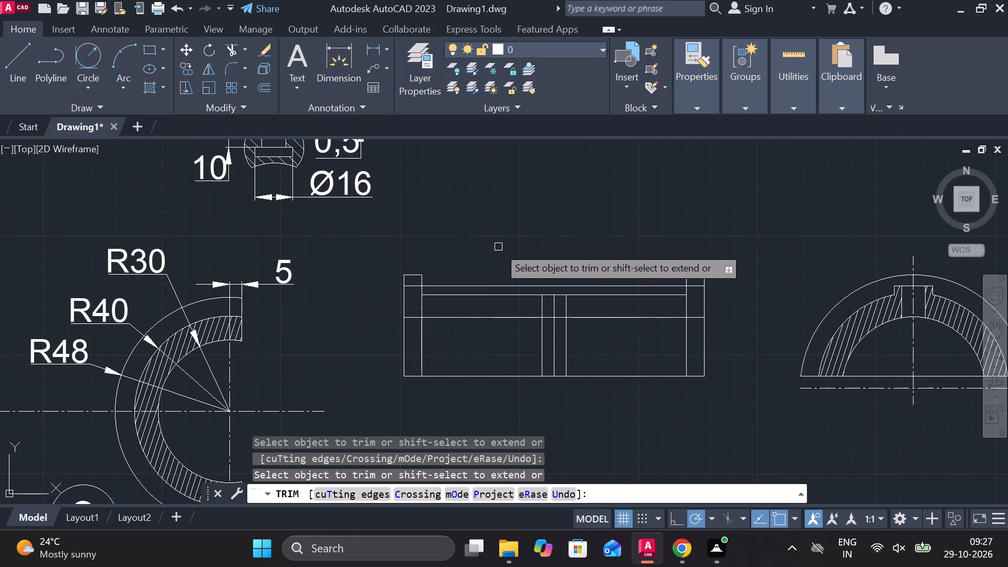
{"action": "key", "text": "Escape"}
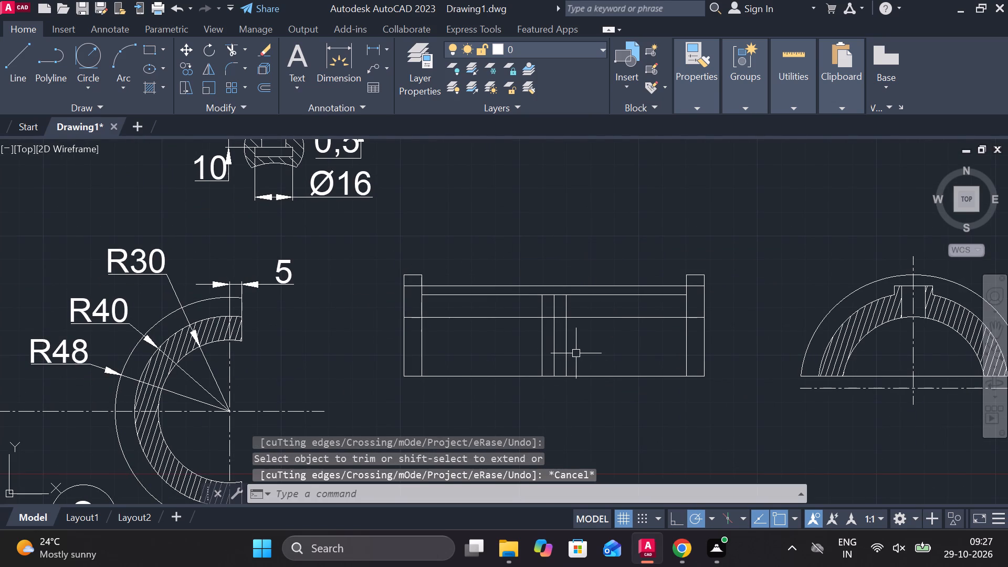
Trim the three central vertical lines below the bore-level line and the boss-top line's pieces inside both end flanges.
{"action": "scroll", "coordinate": [575, 338], "scroll_direction": "up", "scroll_amount": 1}
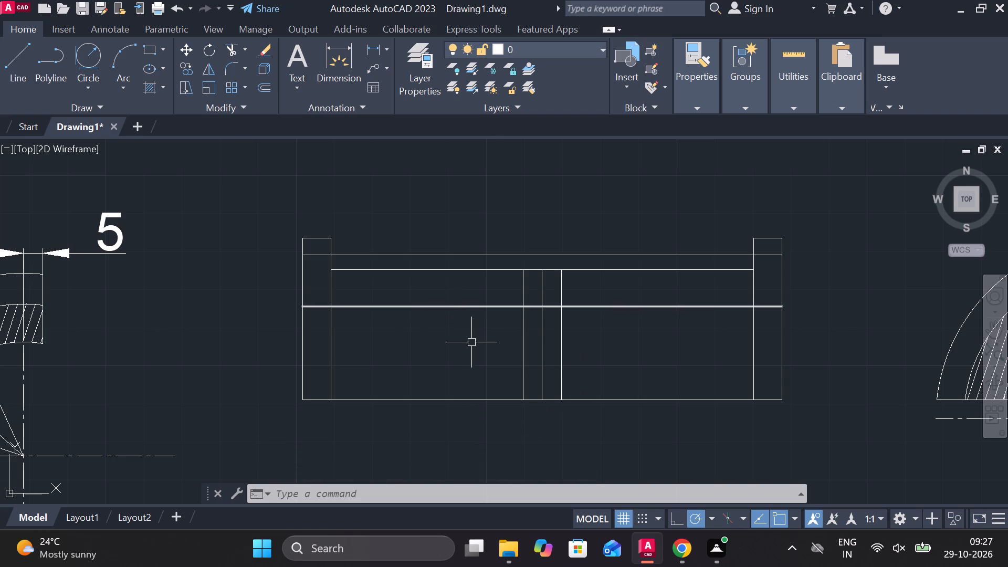
{"action": "type", "text": "TR"}
{"action": "key", "text": "space"}
{"action": "left_click", "coordinate": [489, 355]}
{"action": "left_click", "coordinate": [568, 361]}
{"action": "left_click_drag", "start_coordinate": [573, 361], "coordinate": [593, 360]}
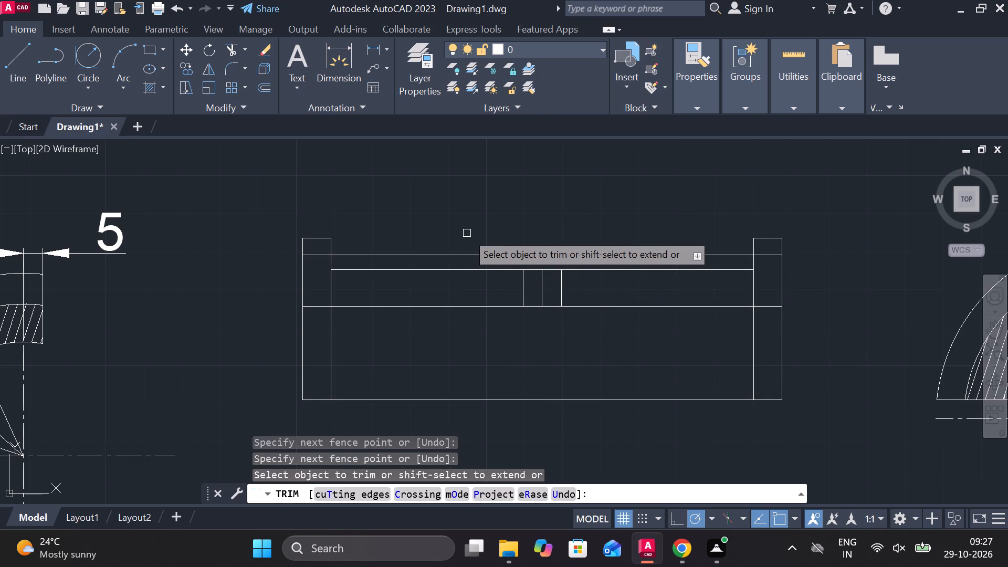
{"action": "left_click", "coordinate": [318, 255]}
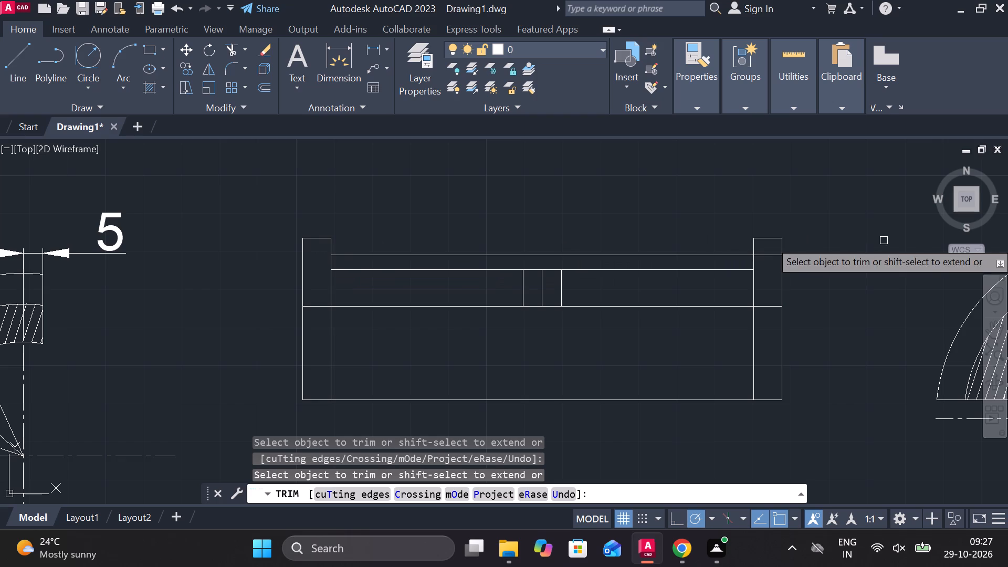
{"action": "left_click", "coordinate": [768, 257]}
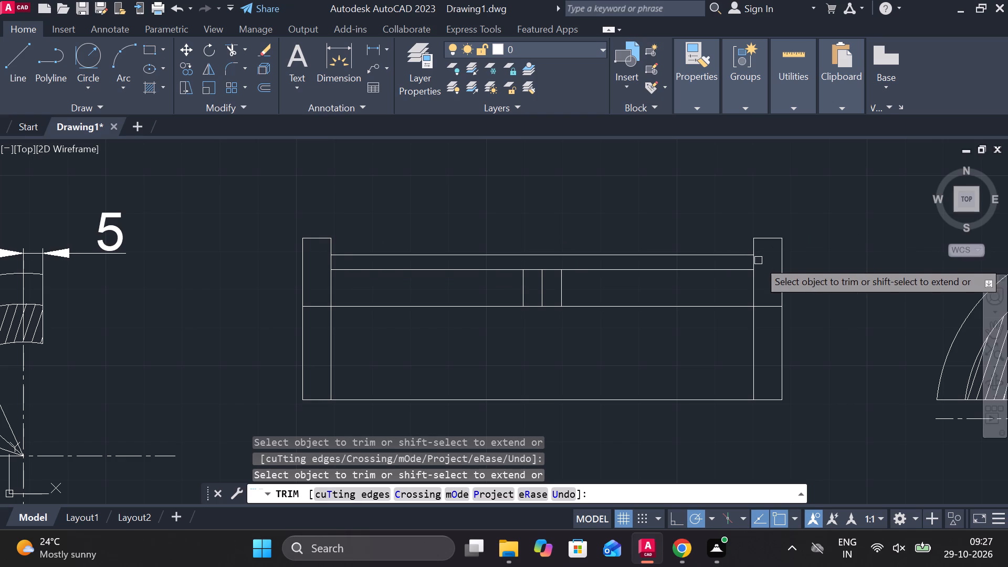
{"action": "key", "text": "Escape"}
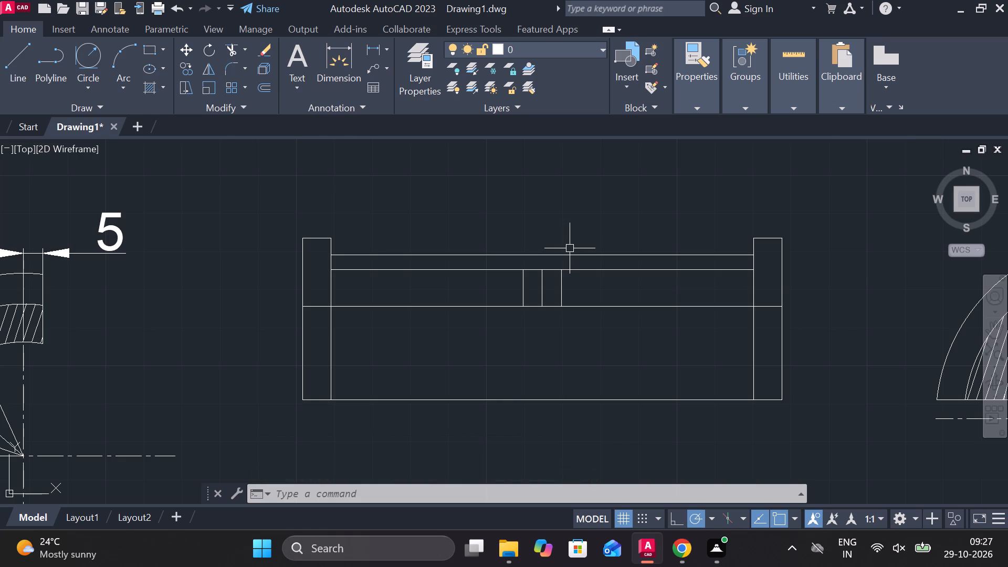
Offset the side view's central vertical line by 8 to each side.
{"action": "scroll", "coordinate": [574, 253], "scroll_direction": "down", "scroll_amount": 1}
{"action": "scroll", "coordinate": [677, 322], "scroll_direction": "down", "scroll_amount": 1}
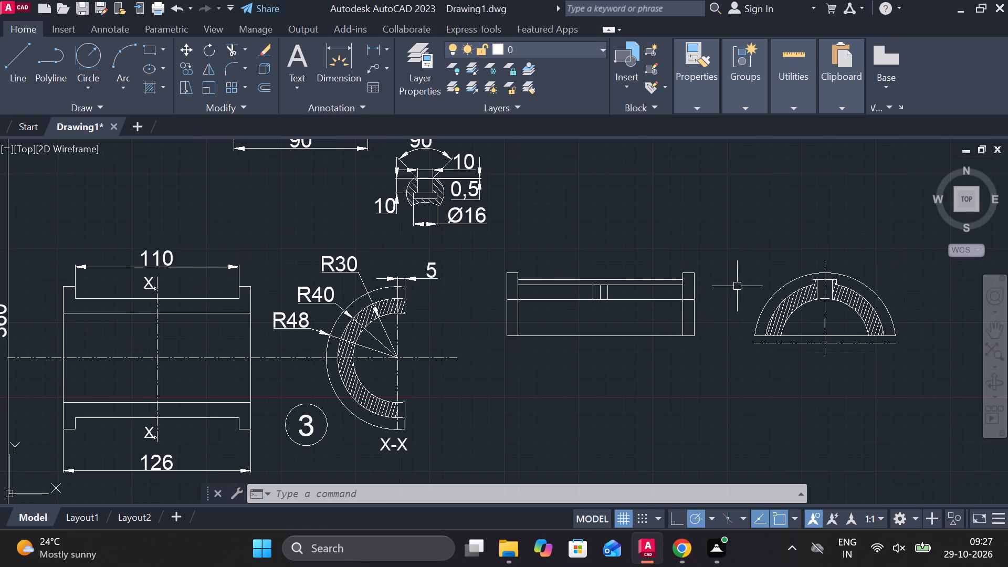
{"action": "scroll", "coordinate": [739, 286], "scroll_direction": "up", "scroll_amount": 1}
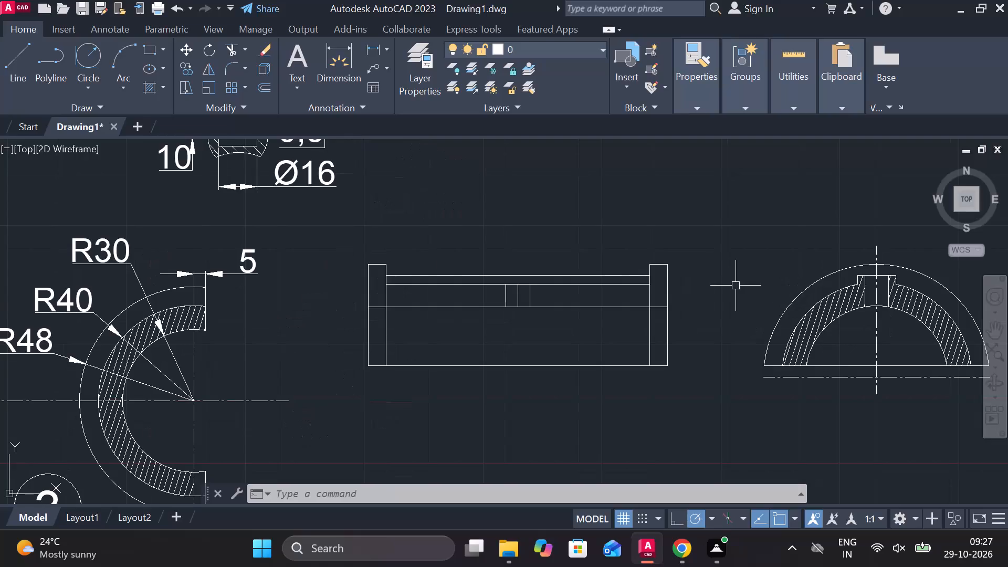
{"action": "scroll", "coordinate": [470, 294], "scroll_direction": "up", "scroll_amount": 2}
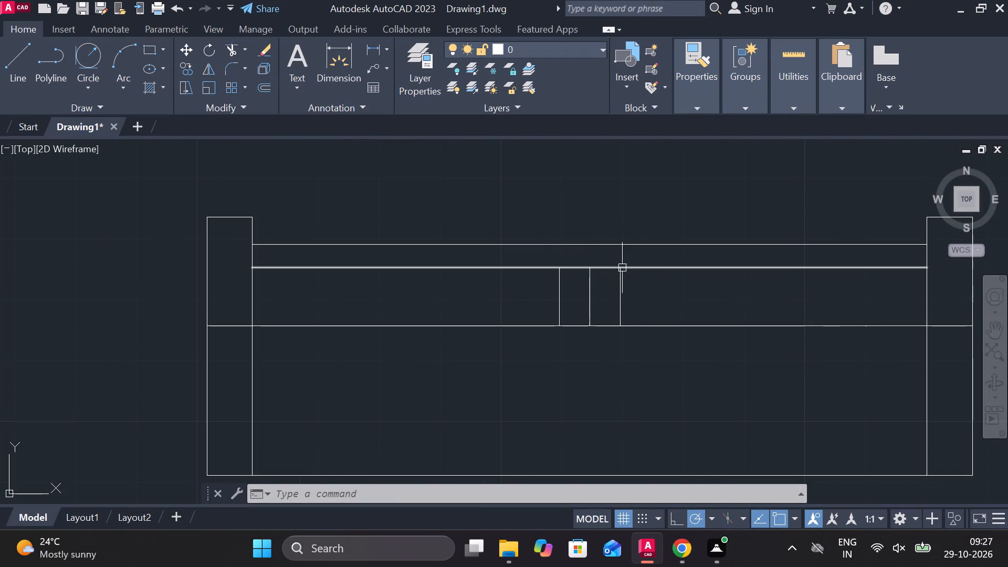
{"action": "left_click", "coordinate": [592, 287]}
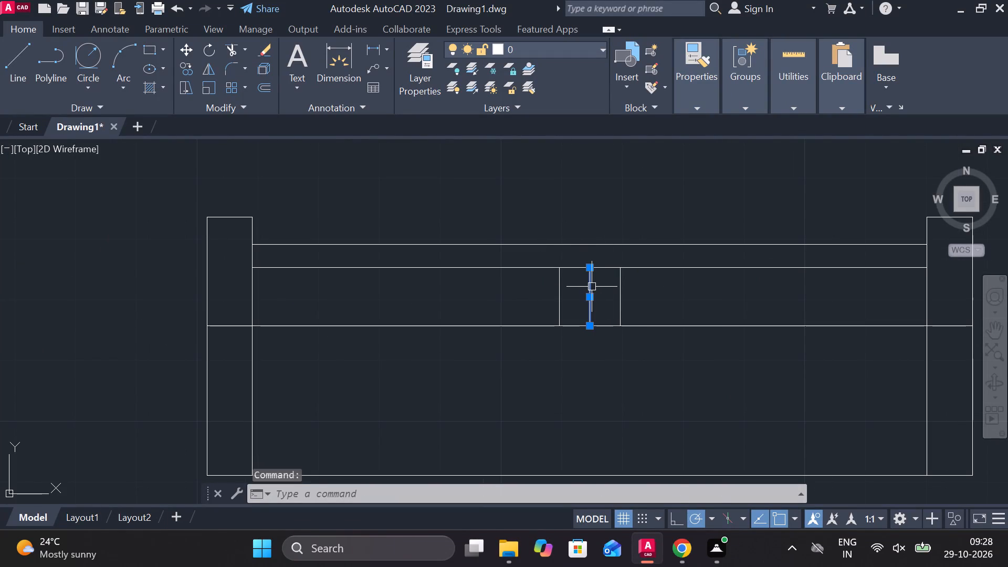
{"action": "key", "text": "o"}
{"action": "key", "text": "Return"}
{"action": "key", "text": "Return"}
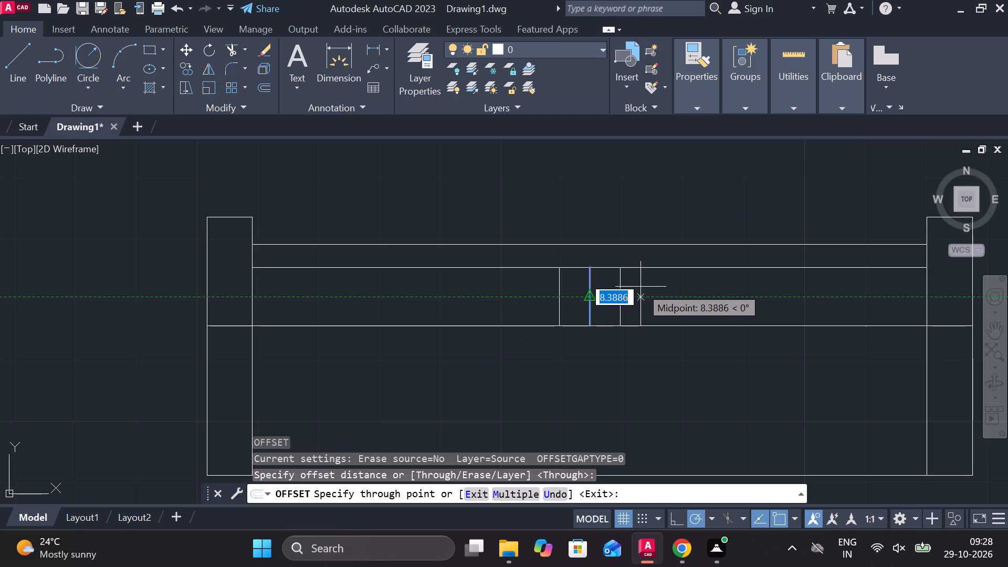
{"action": "key", "text": "8"}
{"action": "key", "text": "Return"}
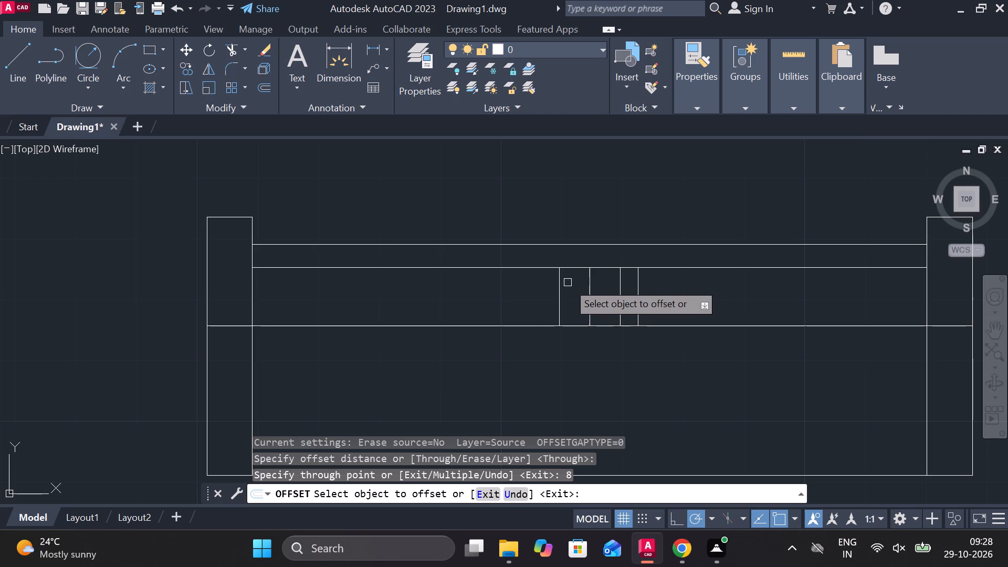
{"action": "left_click", "coordinate": [586, 287]}
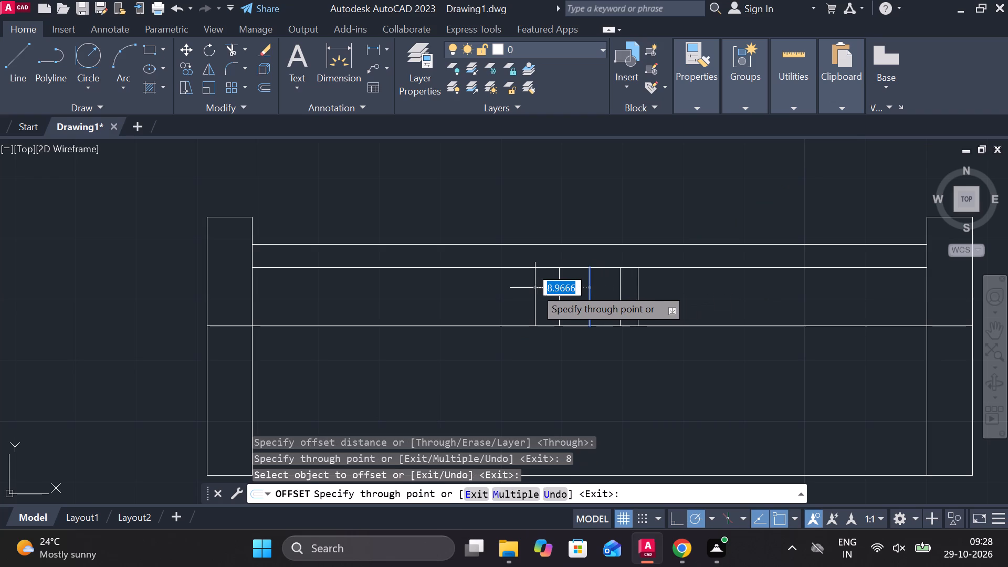
{"action": "key", "text": "8"}
{"action": "key", "text": "Return"}
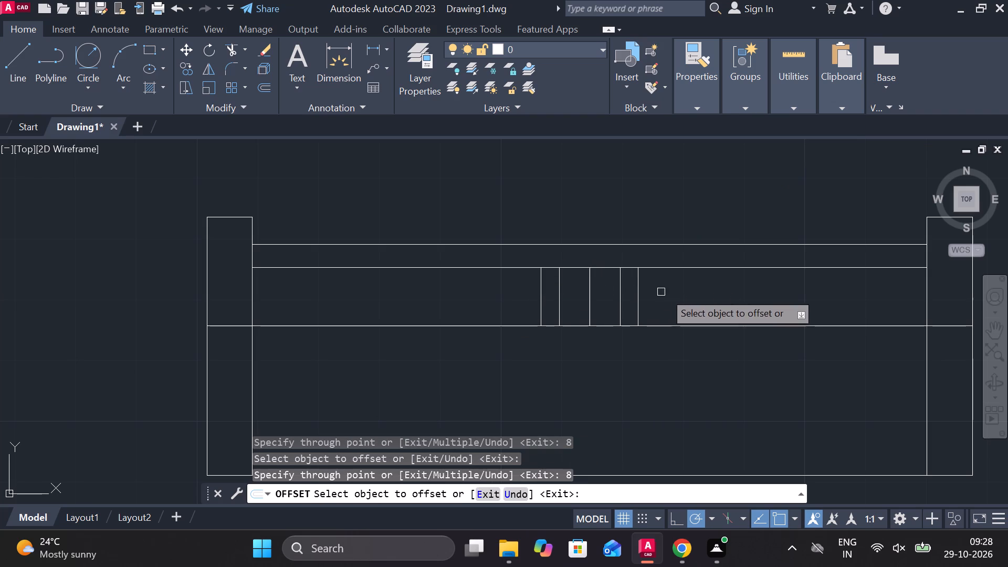
{"action": "key", "text": "Escape"}
Extend the two outer offset lines up to the boss-top line.
{"action": "key", "text": "e"}
{"action": "type", "text": "X"}
{"action": "key", "text": "space"}
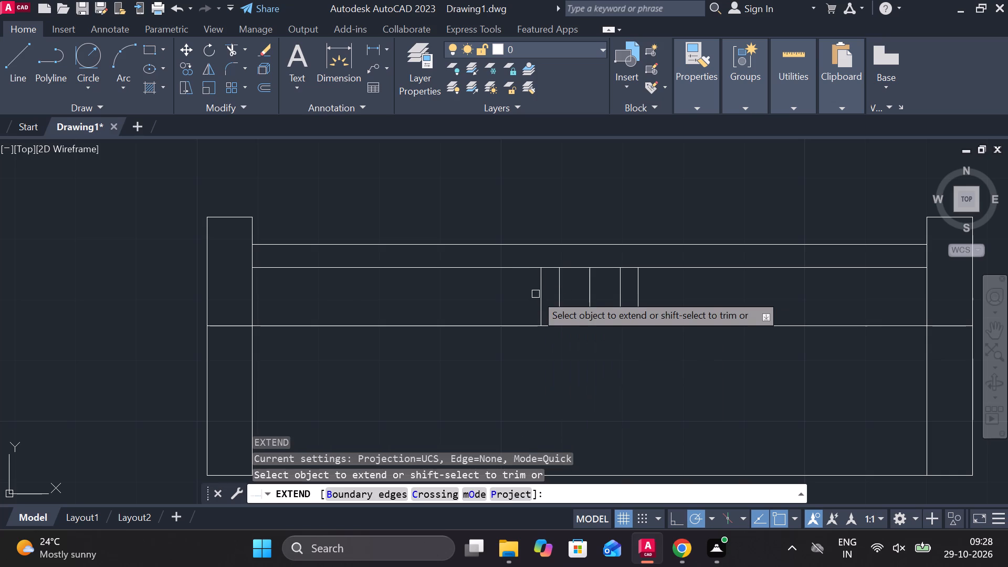
{"action": "left_click", "coordinate": [540, 286]}
{"action": "left_click", "coordinate": [639, 283]}
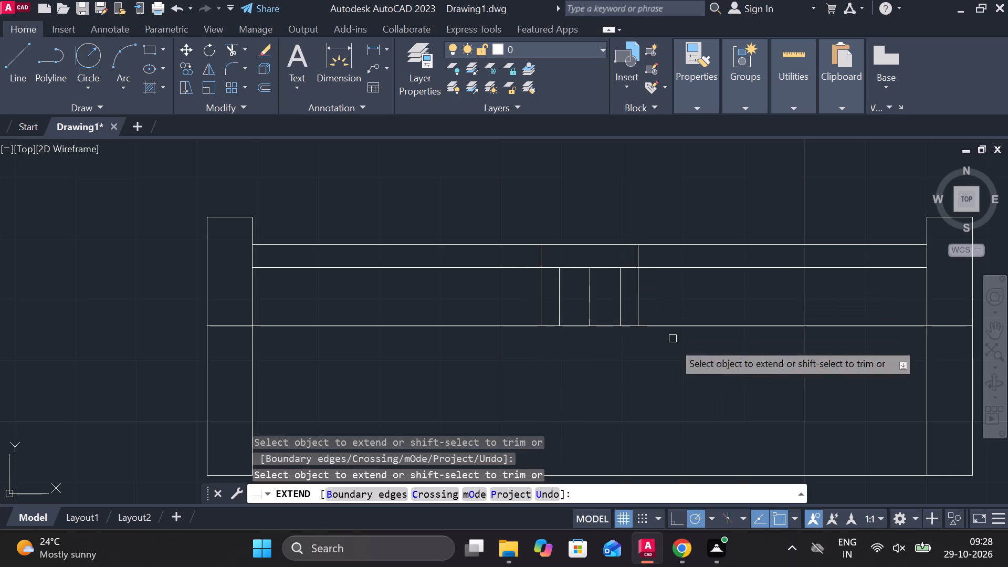
{"action": "key", "text": "Escape"}
Trim the side view to a stepped boss outline, removing the boss-top line outside it and the leftover lines within and below it.
{"action": "type", "text": "TR"}
{"action": "key", "text": "space"}
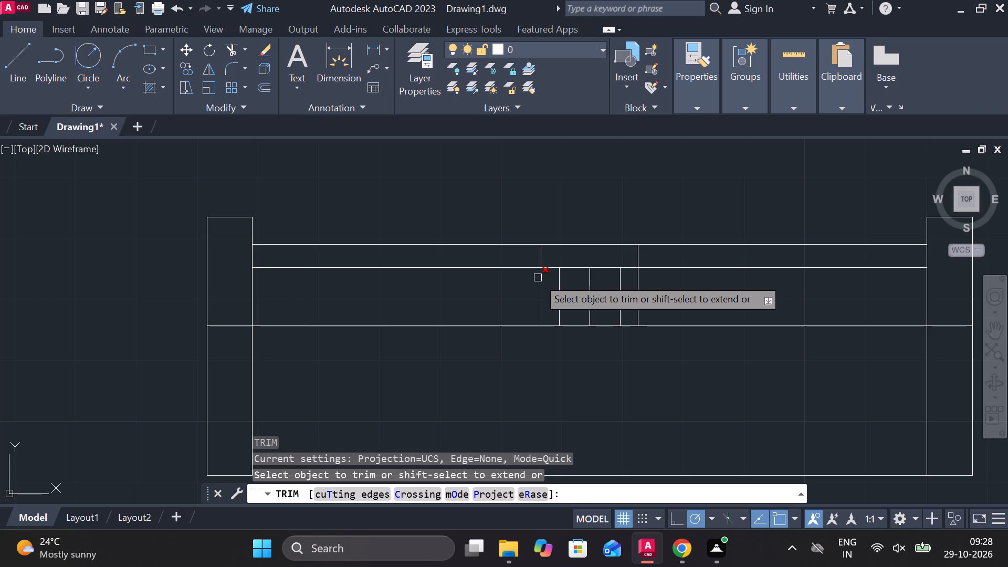
{"action": "left_click", "coordinate": [531, 246]}
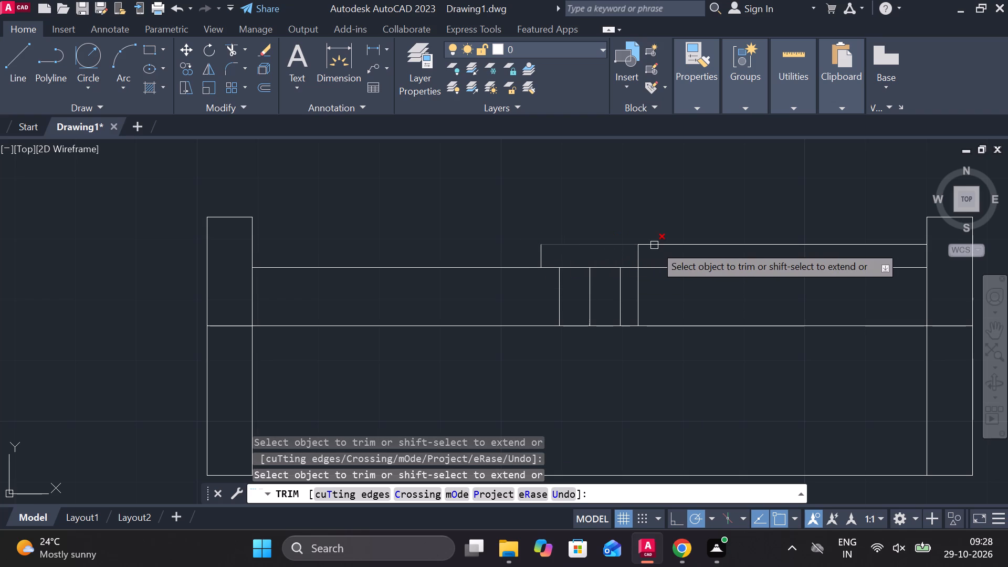
{"action": "double_click", "coordinate": [655, 245]}
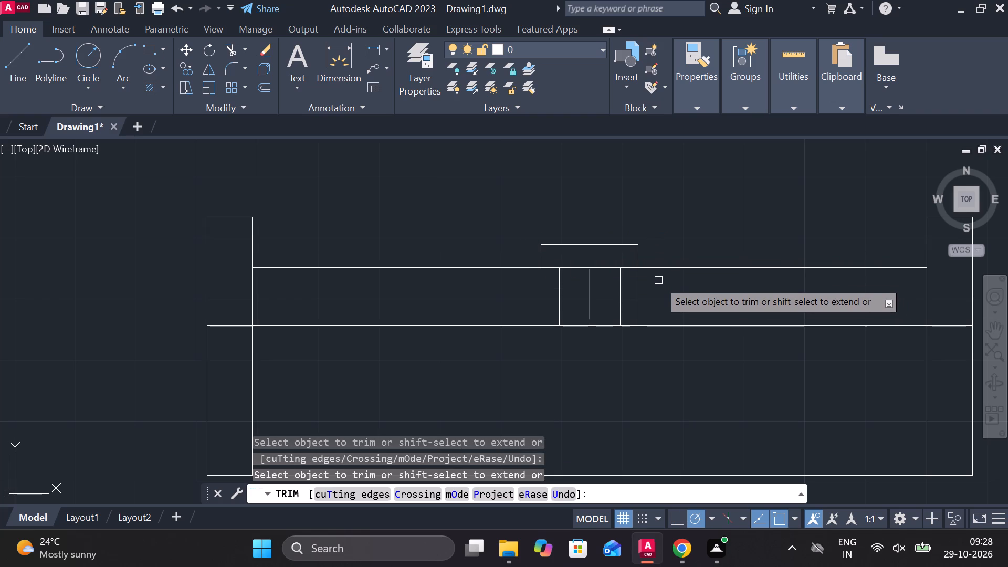
{"action": "left_click", "coordinate": [640, 286]}
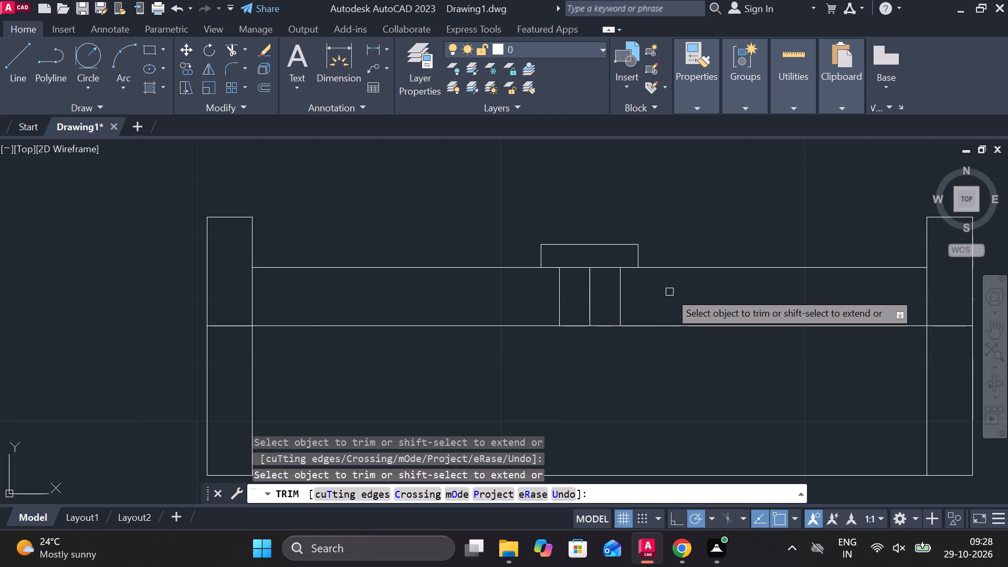
{"action": "left_click", "coordinate": [631, 271]}
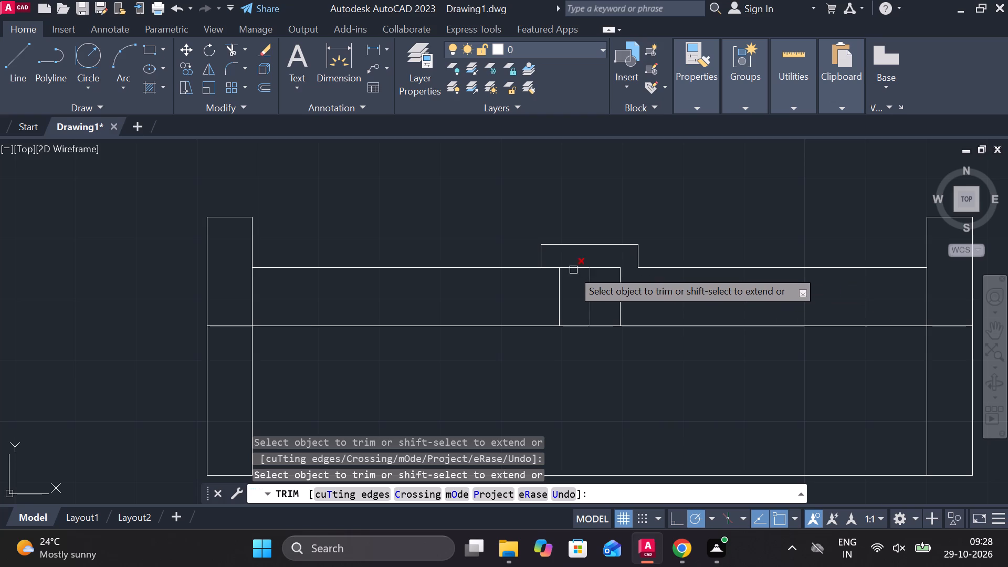
{"action": "left_click", "coordinate": [552, 270]}
{"action": "key", "text": "Escape"}
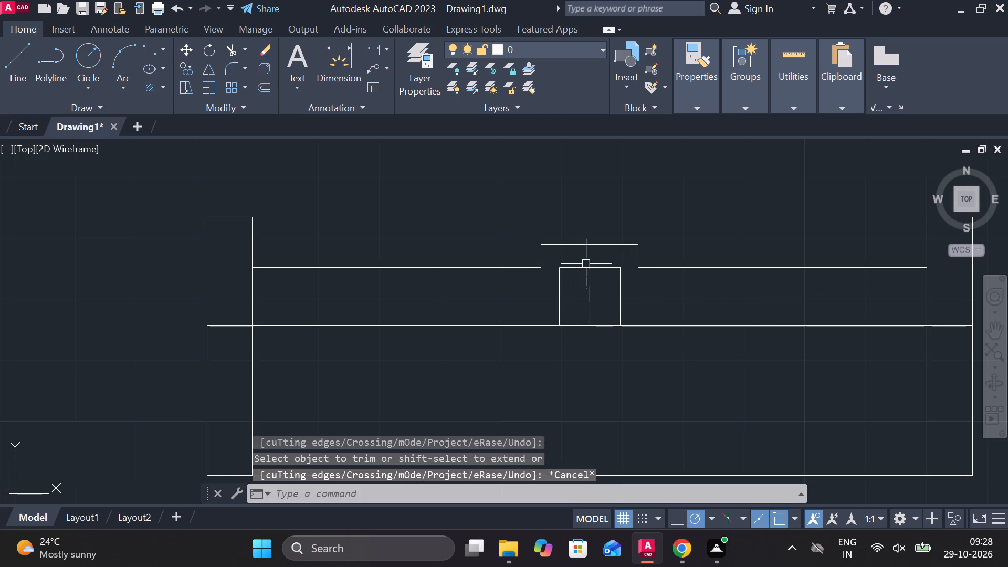
{"action": "key", "text": "space"}
{"action": "left_click", "coordinate": [573, 269]}
{"action": "left_click", "coordinate": [610, 269]}
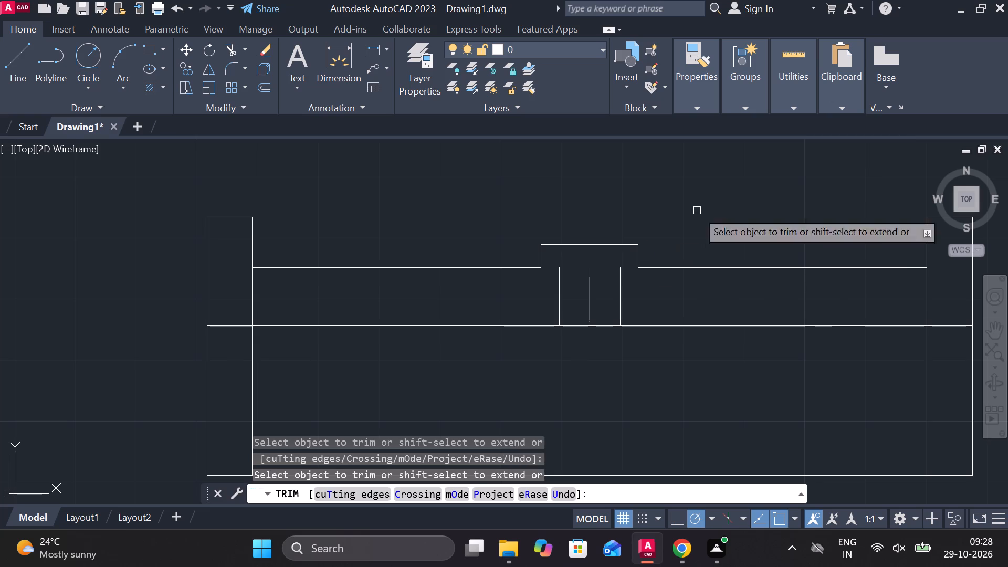
{"action": "key", "text": "Escape"}
Extend the centre line and the two hole edge lines up to the boss's top edge.
{"action": "key", "text": "e"}
{"action": "key", "text": "x"}
{"action": "key", "text": "space"}
{"action": "left_click_drag", "start_coordinate": [648, 297], "coordinate": [629, 302]}
{"action": "left_click_drag", "start_coordinate": [610, 306], "coordinate": [560, 306]}
{"action": "double_click", "coordinate": [527, 306]}
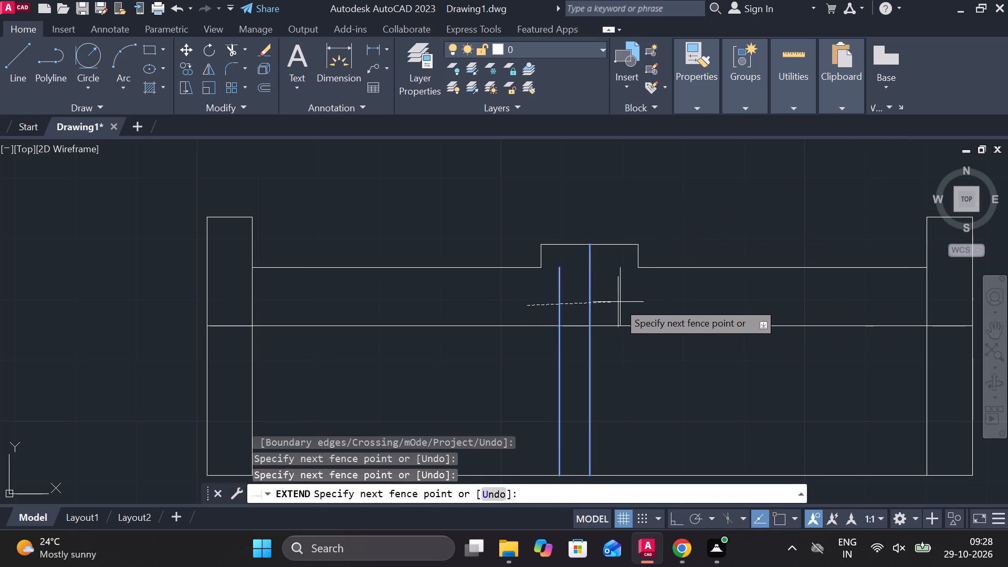
{"action": "left_click", "coordinate": [632, 300]}
{"action": "left_click", "coordinate": [623, 291]}
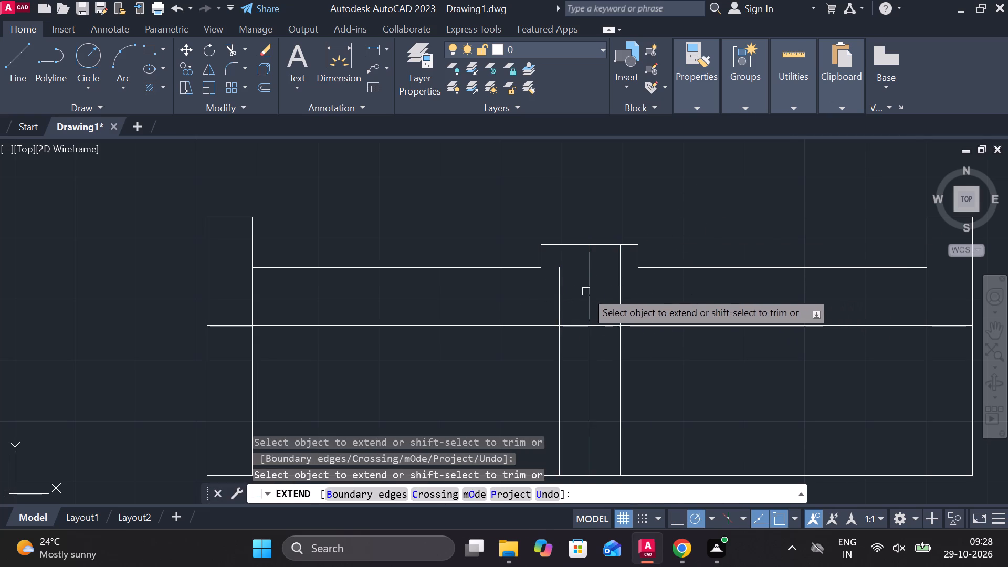
{"action": "left_click", "coordinate": [560, 286]}
{"action": "key", "text": "Escape"}
Trim the centre line and both hole edge lines below the bore-level line.
{"action": "type", "text": "TR"}
{"action": "key", "text": "space"}
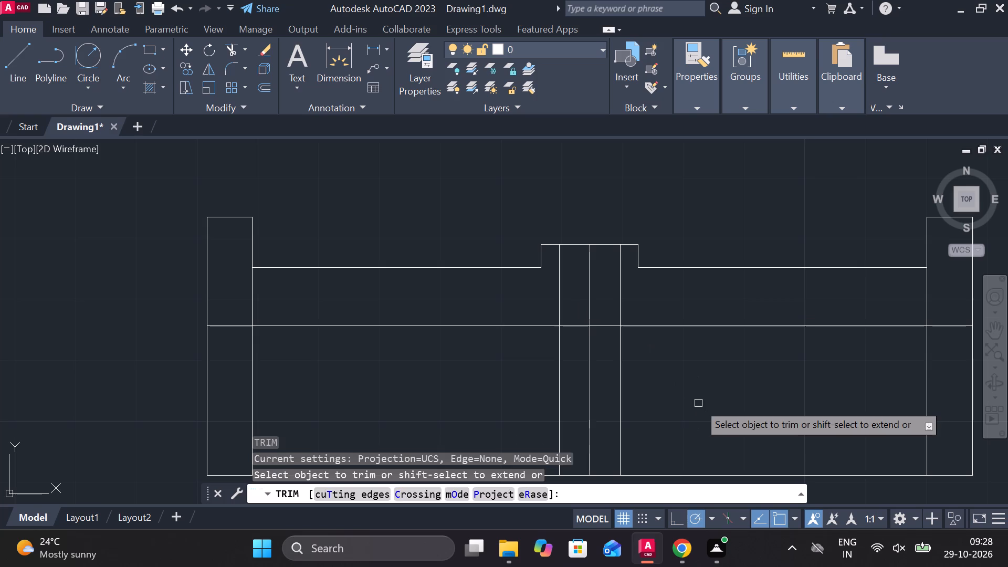
{"action": "left_click_drag", "start_coordinate": [690, 403], "coordinate": [594, 390]}
{"action": "left_click_drag", "start_coordinate": [576, 385], "coordinate": [506, 366]}
{"action": "left_click", "coordinate": [510, 365]}
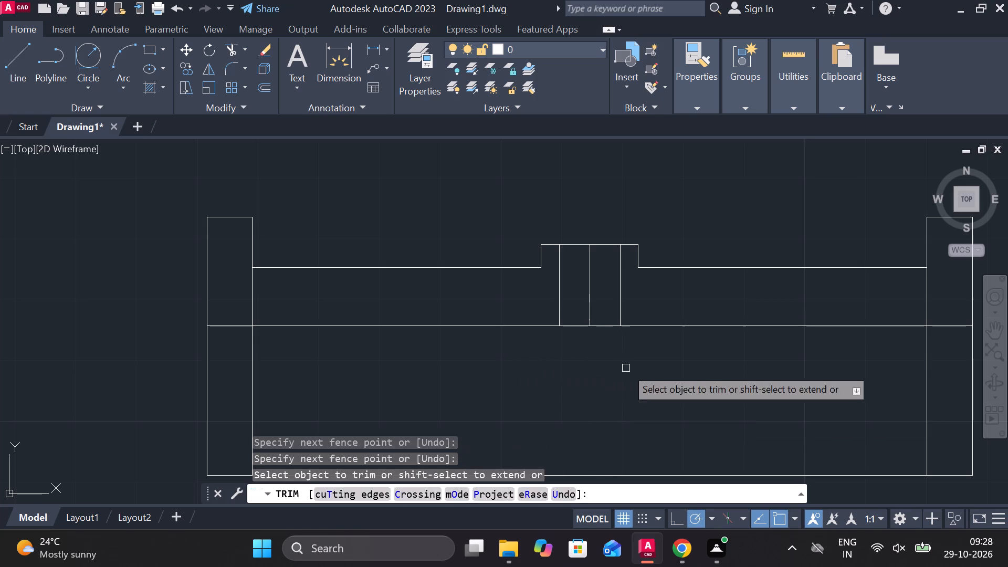
{"action": "key", "text": "Escape"}
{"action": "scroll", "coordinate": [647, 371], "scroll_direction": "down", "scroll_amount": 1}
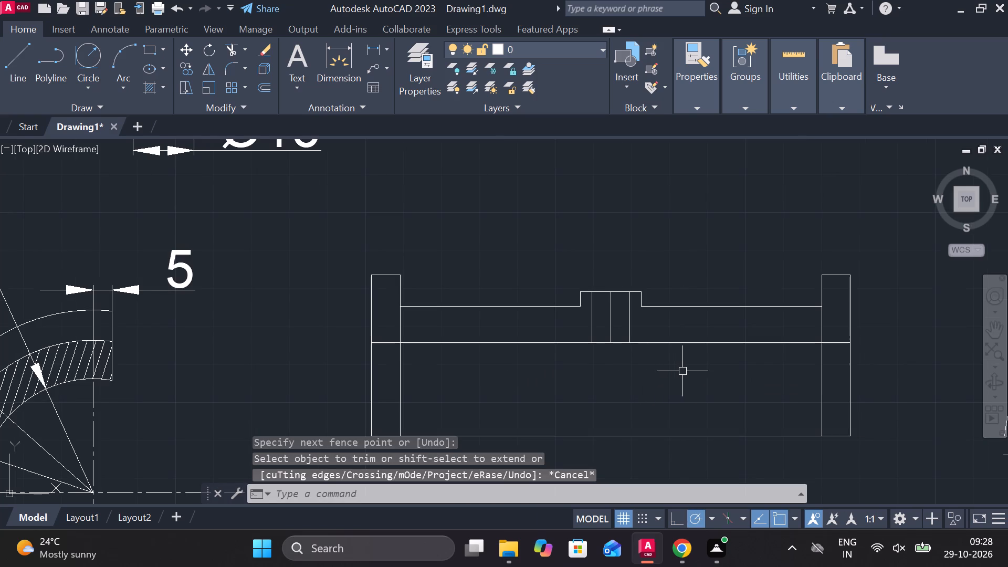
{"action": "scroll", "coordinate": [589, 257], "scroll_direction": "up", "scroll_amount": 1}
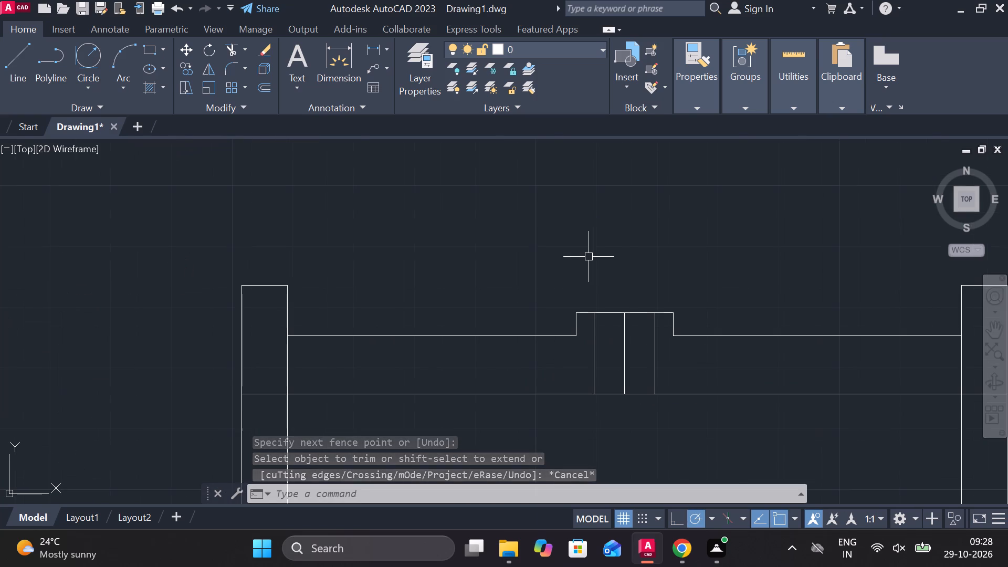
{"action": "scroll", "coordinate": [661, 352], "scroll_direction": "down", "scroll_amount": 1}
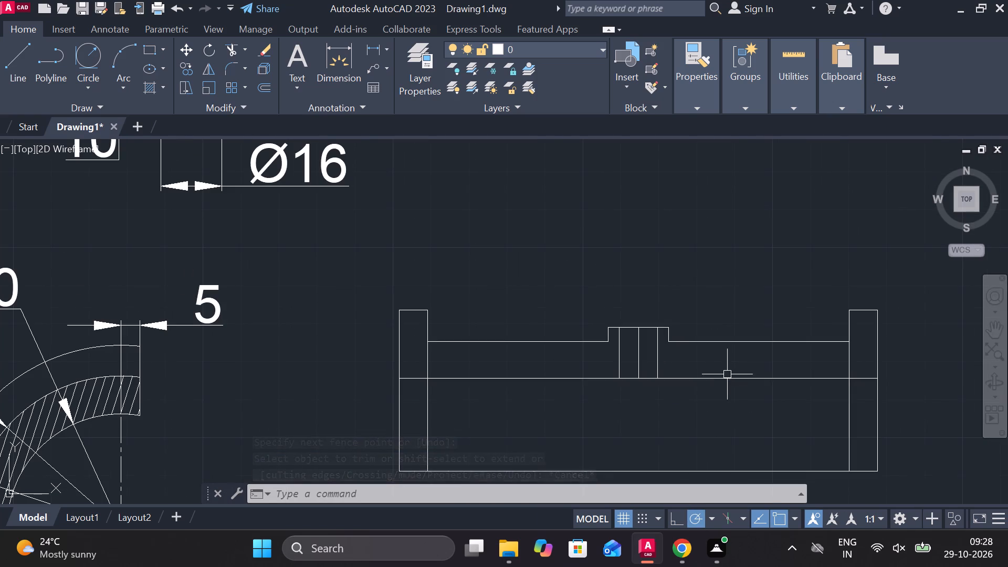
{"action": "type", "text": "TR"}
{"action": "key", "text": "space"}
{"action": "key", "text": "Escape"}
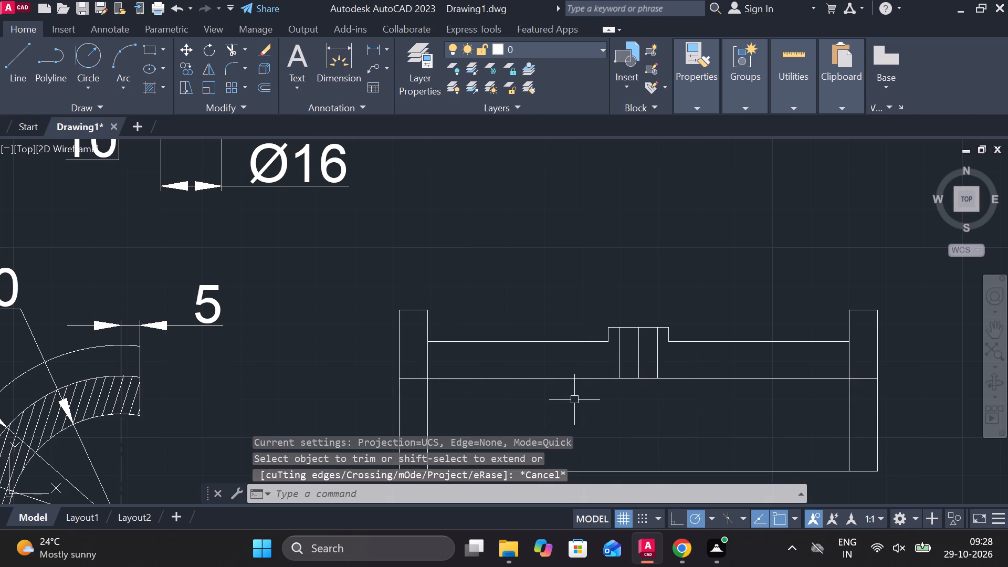
Draw a freehand spline break line around the side view's central boss, starting and ending on the upper outline and dipping below the bore-level line.
{"action": "type", "text": "SP"}
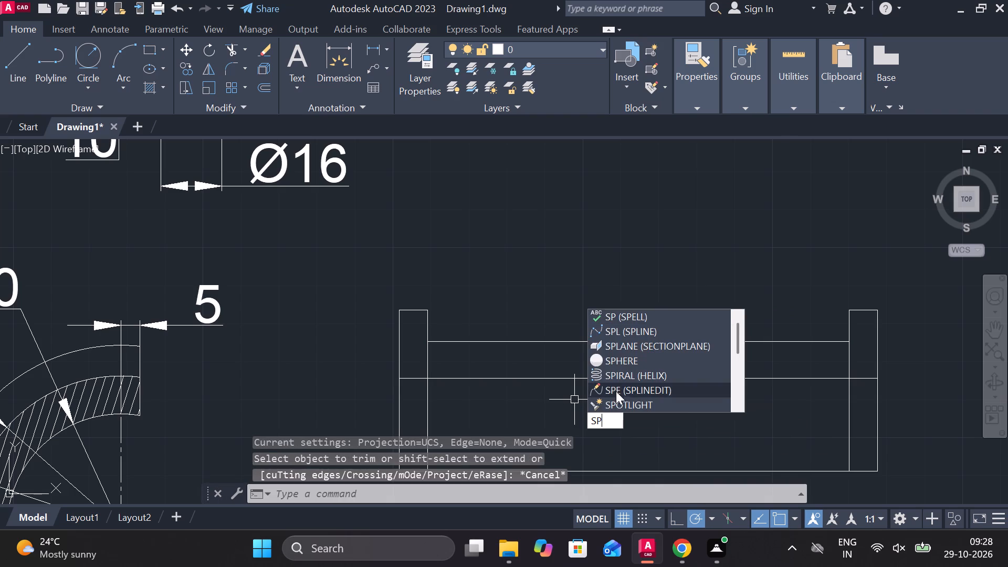
{"action": "left_click", "coordinate": [637, 330]}
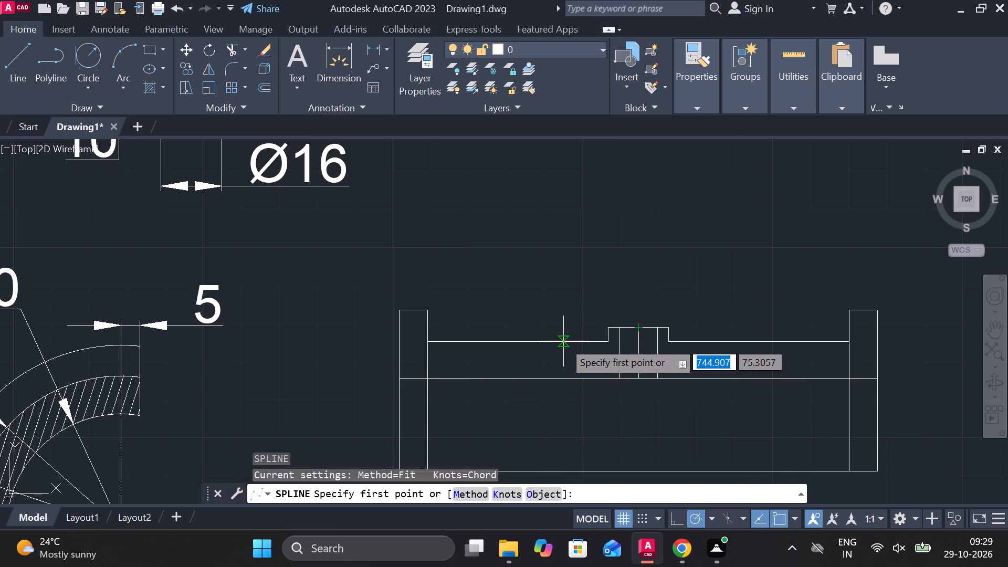
{"action": "left_click", "coordinate": [563, 341]}
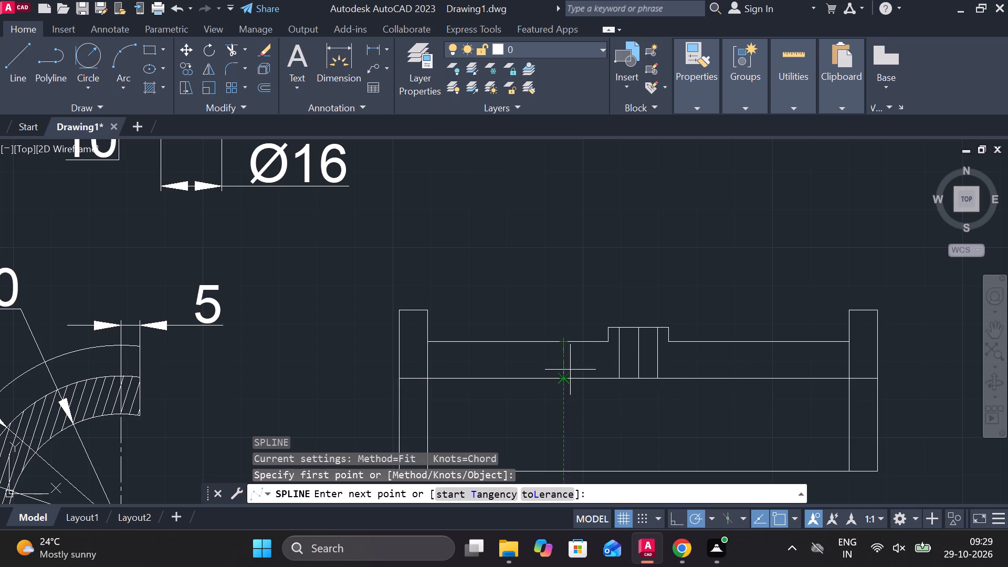
{"action": "left_click", "coordinate": [569, 367]}
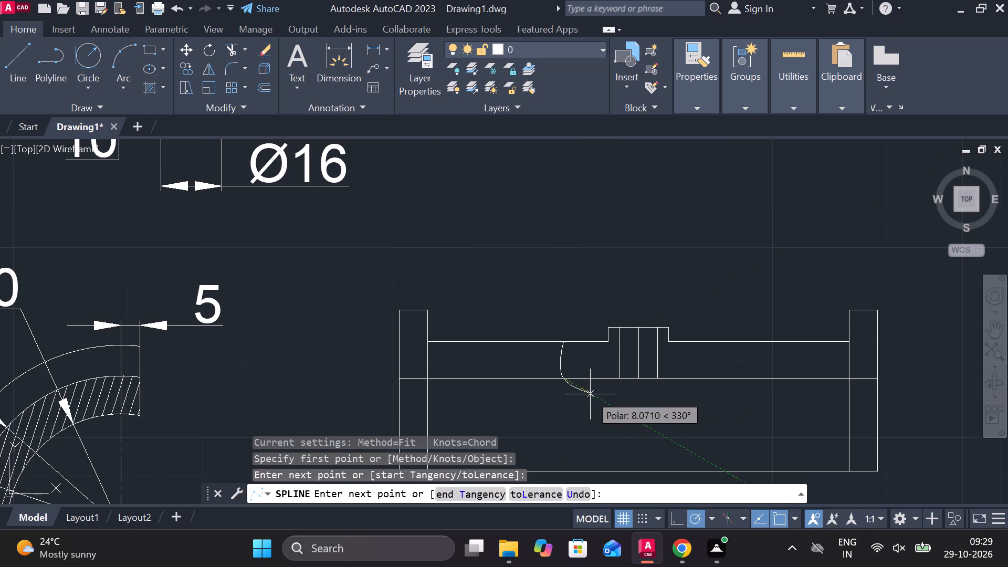
{"action": "left_click", "coordinate": [598, 398]}
{"action": "left_click", "coordinate": [677, 405]}
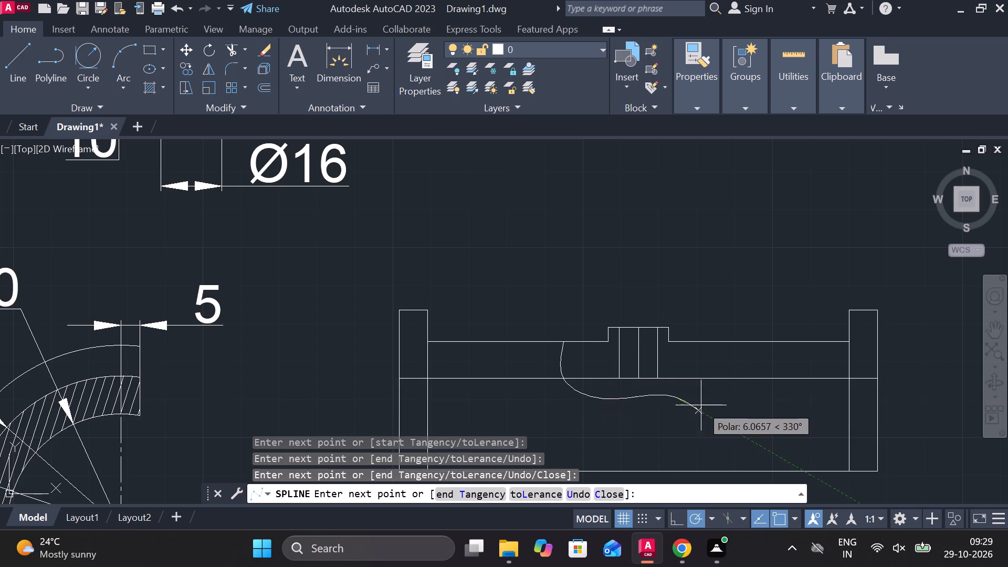
{"action": "left_click", "coordinate": [709, 402]}
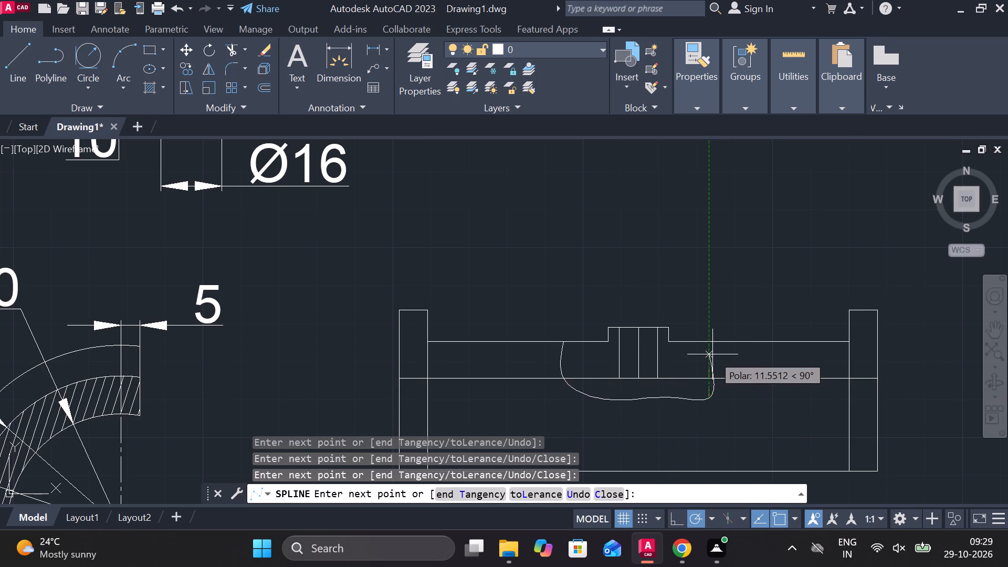
{"action": "left_click", "coordinate": [713, 351]}
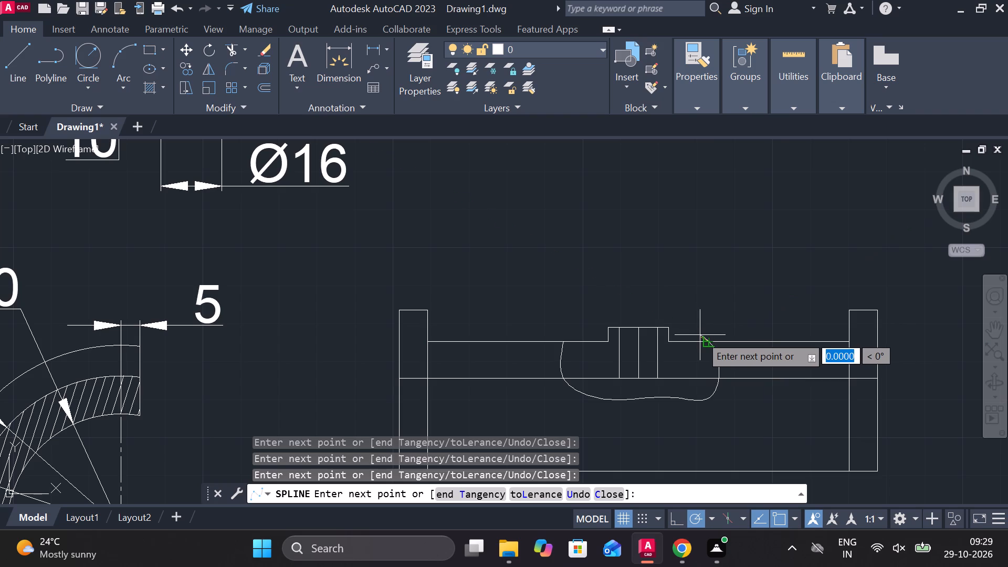
{"action": "key", "text": "Return"}
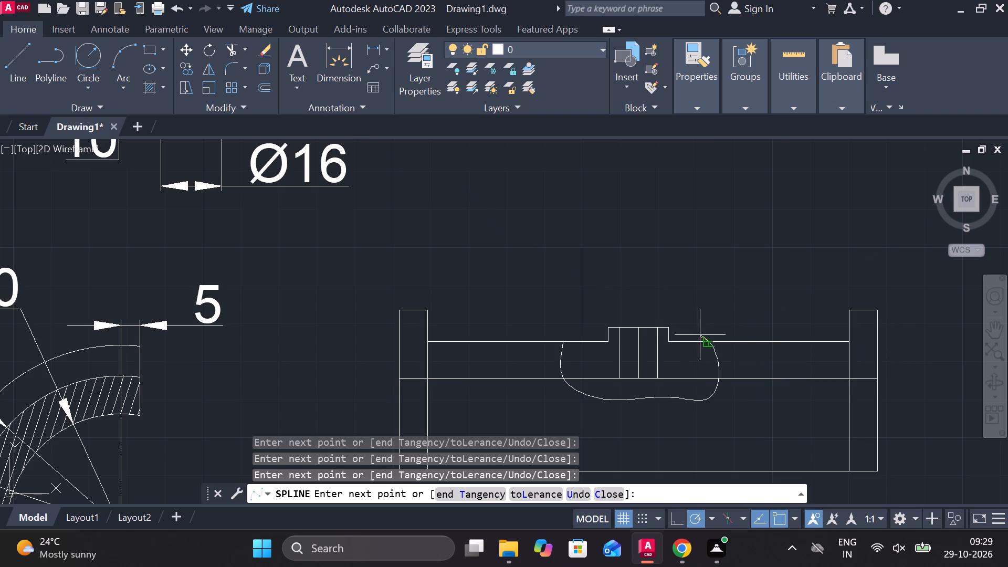
Trim the side view's bore-level line outside the spline on both sides, including the pieces inside the two end flanges.
{"action": "scroll", "coordinate": [705, 390], "scroll_direction": "down", "scroll_amount": 1}
{"action": "middle_click_drag", "start_coordinate": [768, 400], "coordinate": [679, 360]}
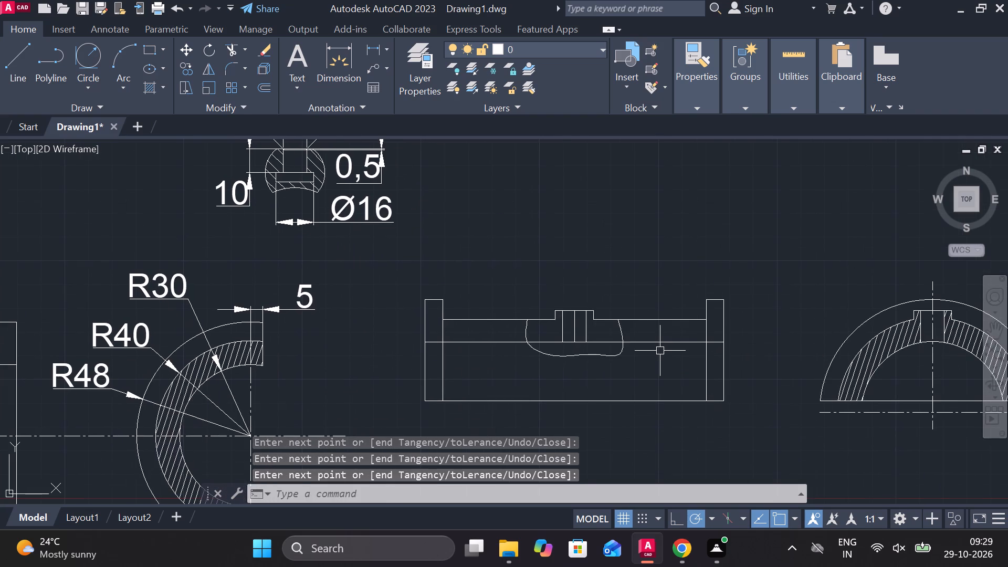
{"action": "type", "text": "TR"}
{"action": "key", "text": "space"}
{"action": "left_click", "coordinate": [646, 339]}
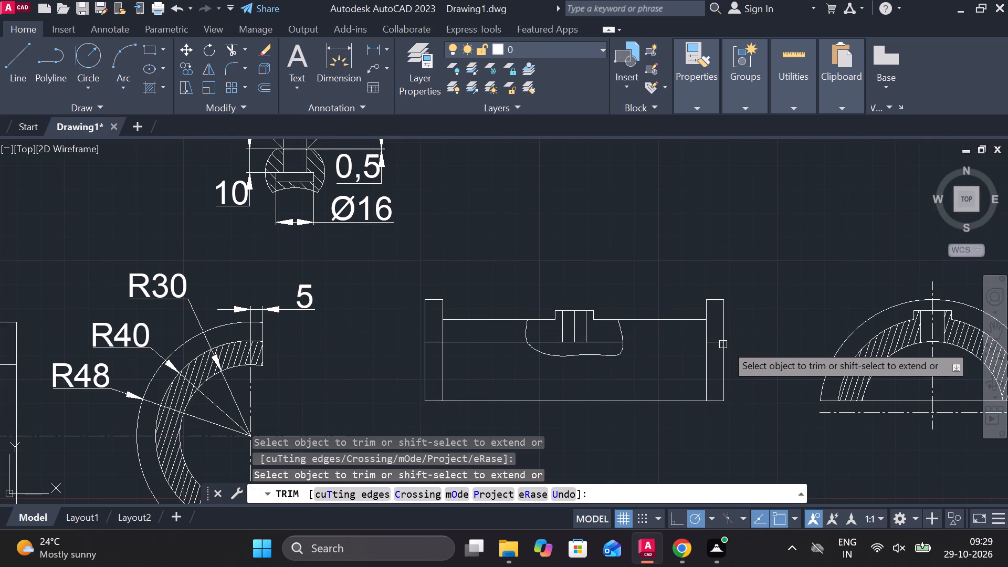
{"action": "left_click", "coordinate": [720, 344]}
{"action": "left_click", "coordinate": [500, 343]}
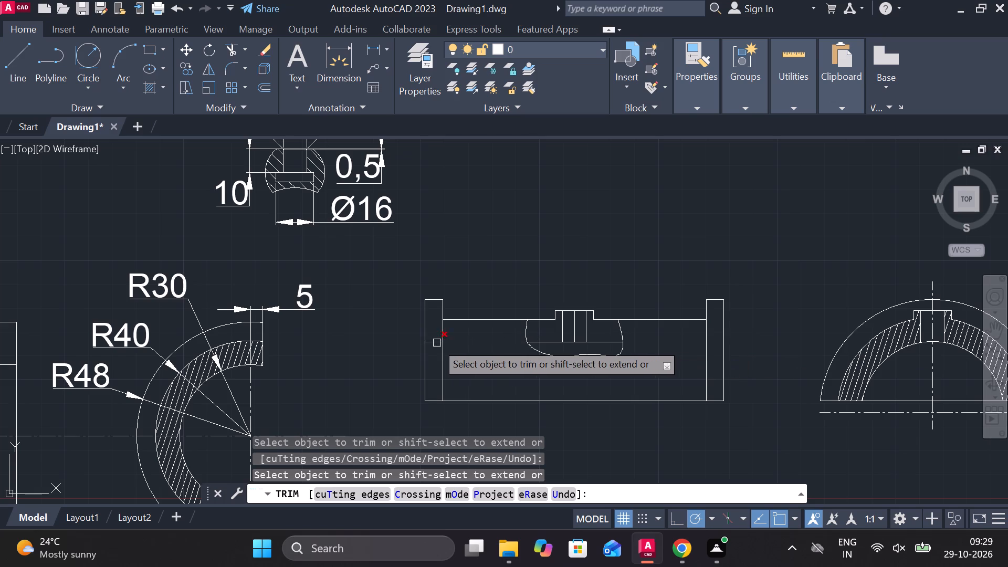
{"action": "left_click", "coordinate": [435, 343]}
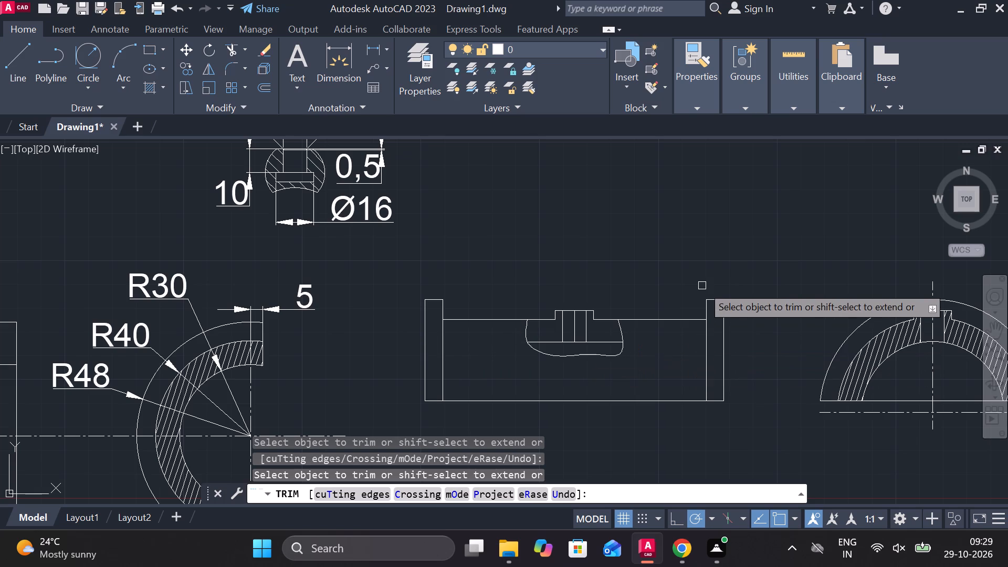
{"action": "key", "text": "Escape"}
Lengthen the boss hole's centre line upward above the boss and downward past the side view's bottom edge.
{"action": "middle_click_drag", "start_coordinate": [584, 298], "coordinate": [689, 271]}
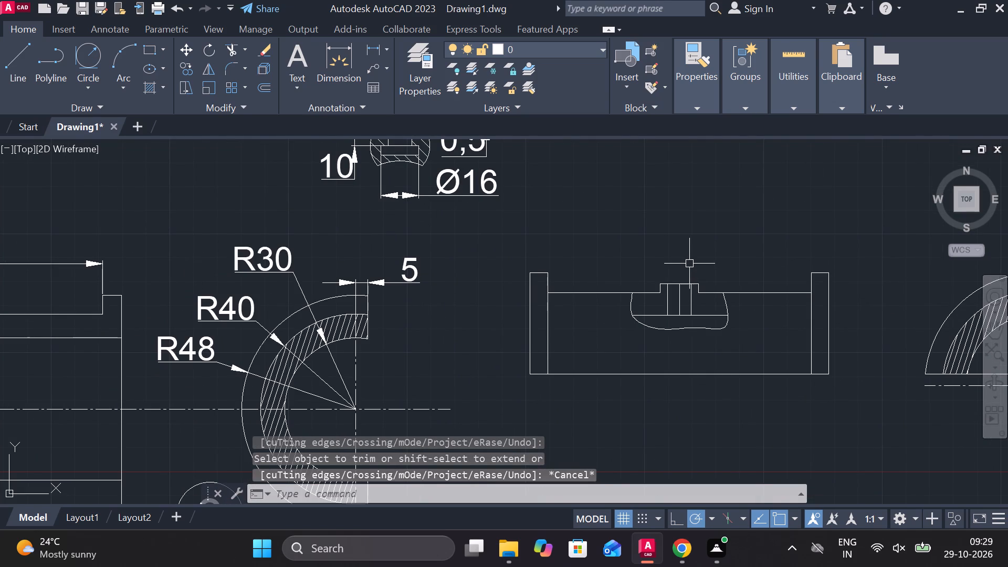
{"action": "left_click", "coordinate": [680, 296]}
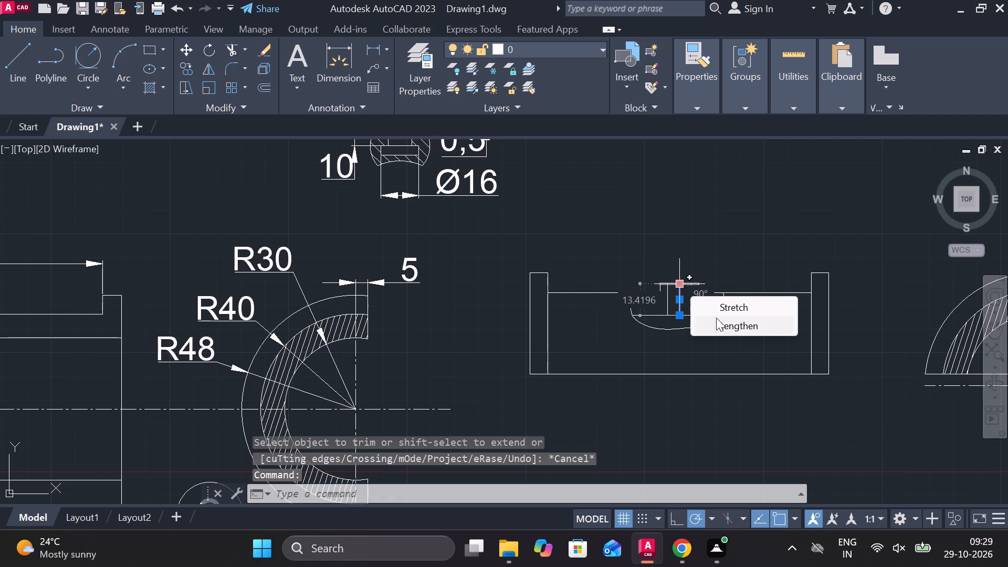
{"action": "left_click", "coordinate": [716, 318]}
{"action": "left_click", "coordinate": [709, 241]}
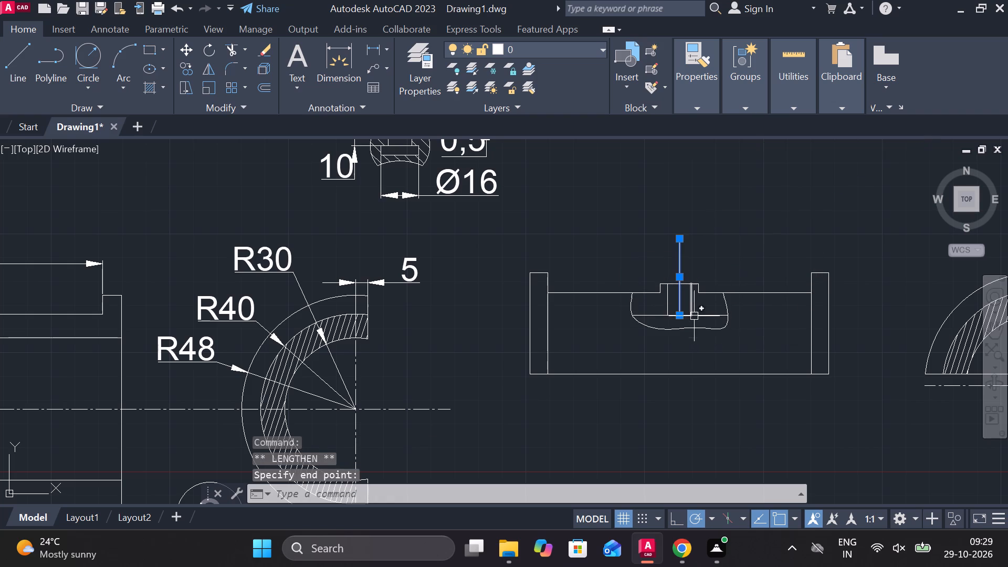
{"action": "left_click", "coordinate": [719, 359]}
{"action": "left_click", "coordinate": [705, 424]}
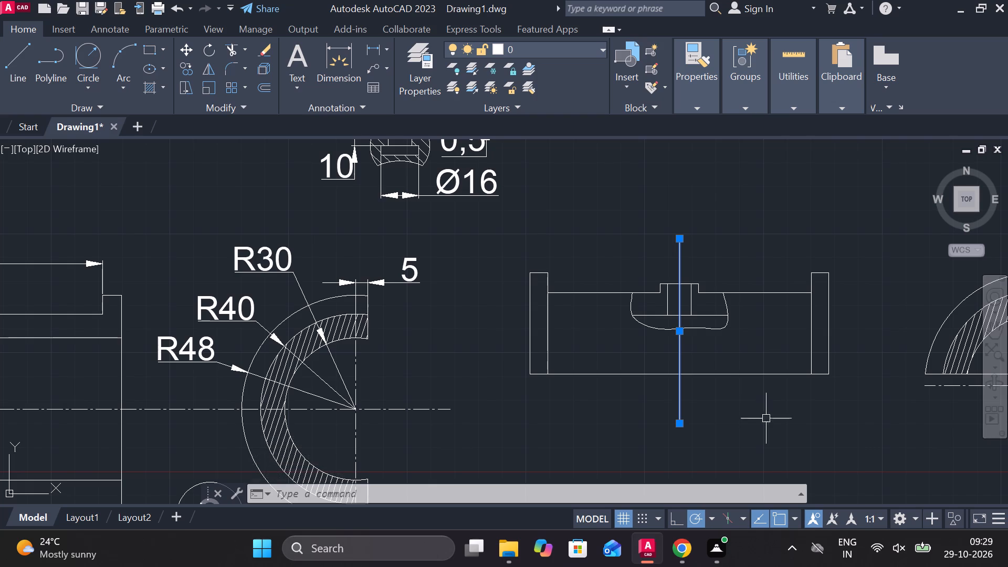
{"action": "key", "text": "Escape"}
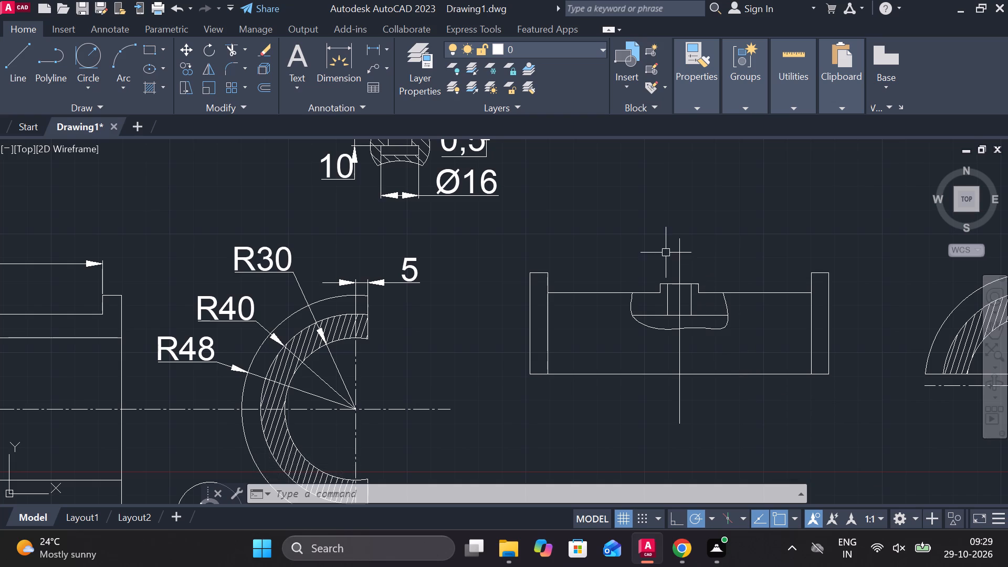
Set the linetype of the side view's vertical centre line to CENTER2.
{"action": "scroll", "coordinate": [666, 253], "scroll_direction": "down", "scroll_amount": 1}
{"action": "middle_click_drag", "start_coordinate": [535, 409], "coordinate": [584, 306]}
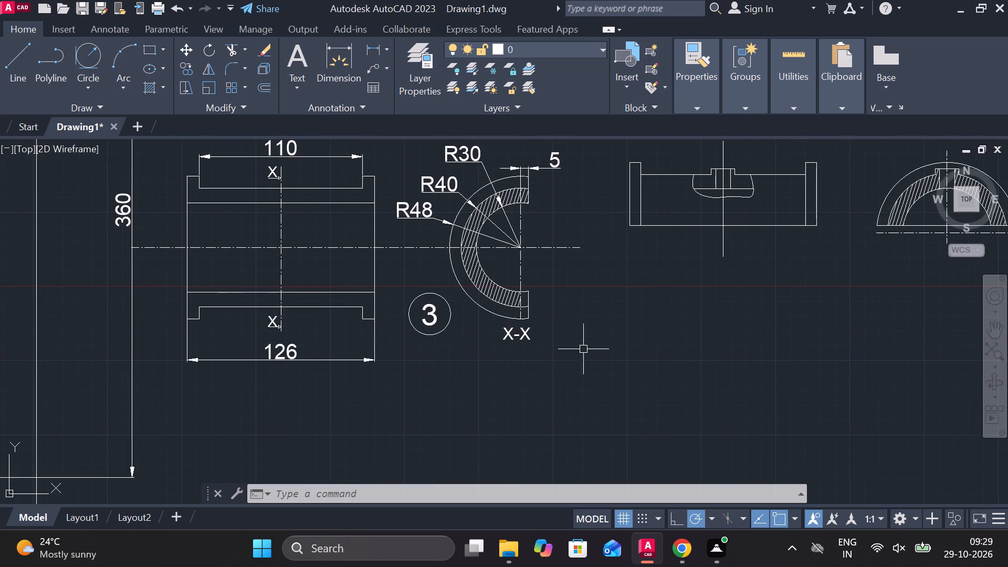
{"action": "middle_click_drag", "start_coordinate": [406, 268], "coordinate": [432, 274]}
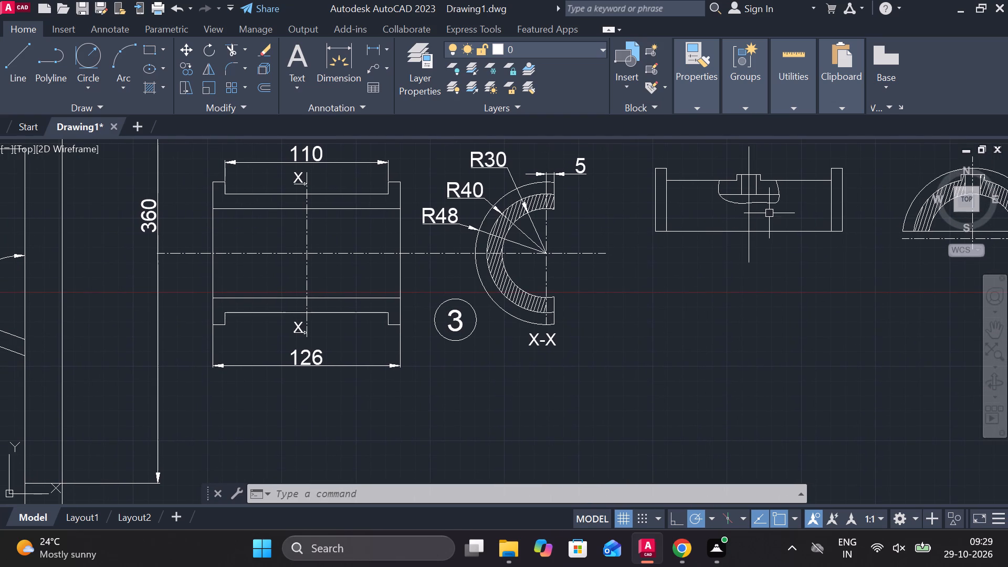
{"action": "left_click", "coordinate": [745, 215]}
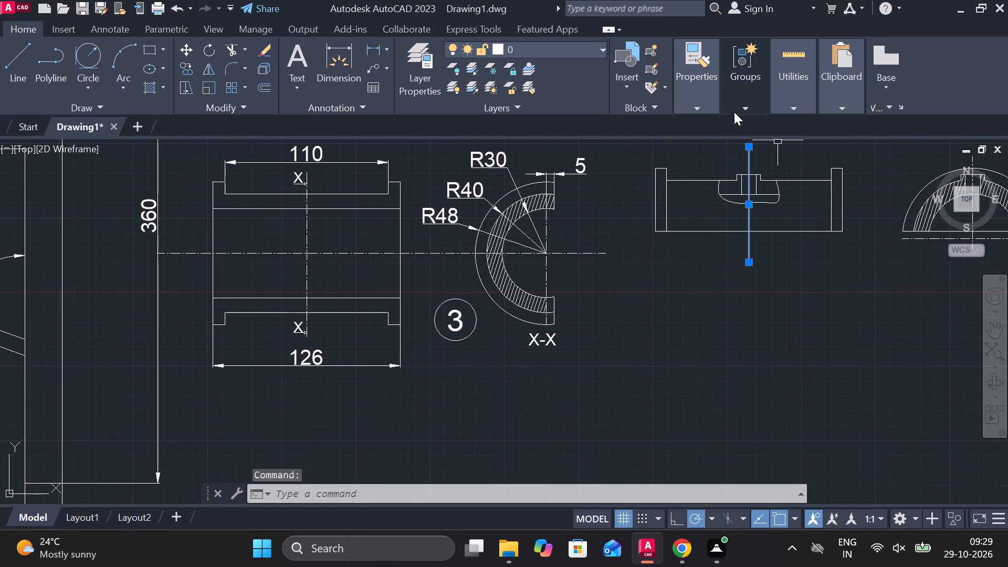
{"action": "left_click", "coordinate": [693, 109]}
{"action": "left_click", "coordinate": [814, 155]}
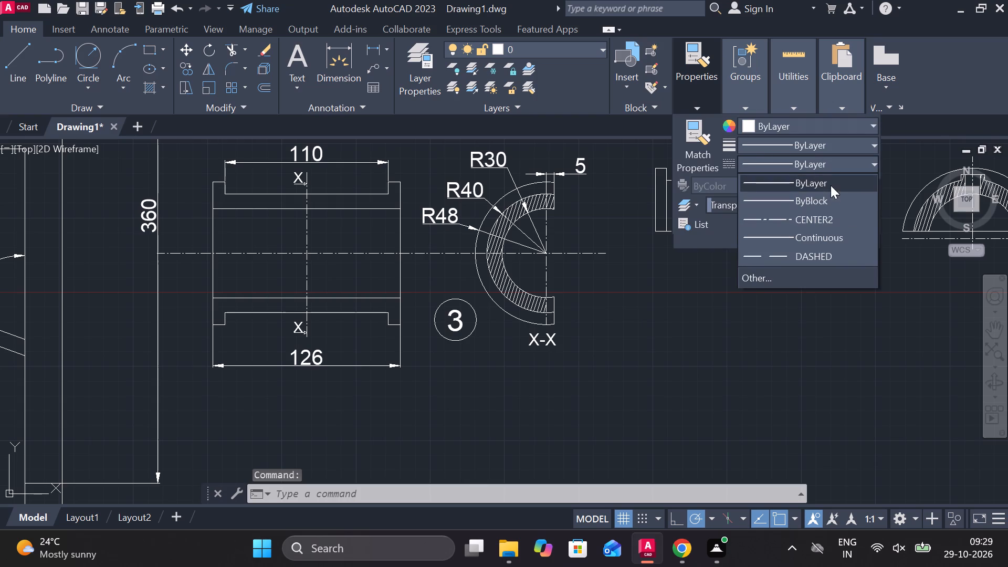
{"action": "left_click", "coordinate": [787, 225]}
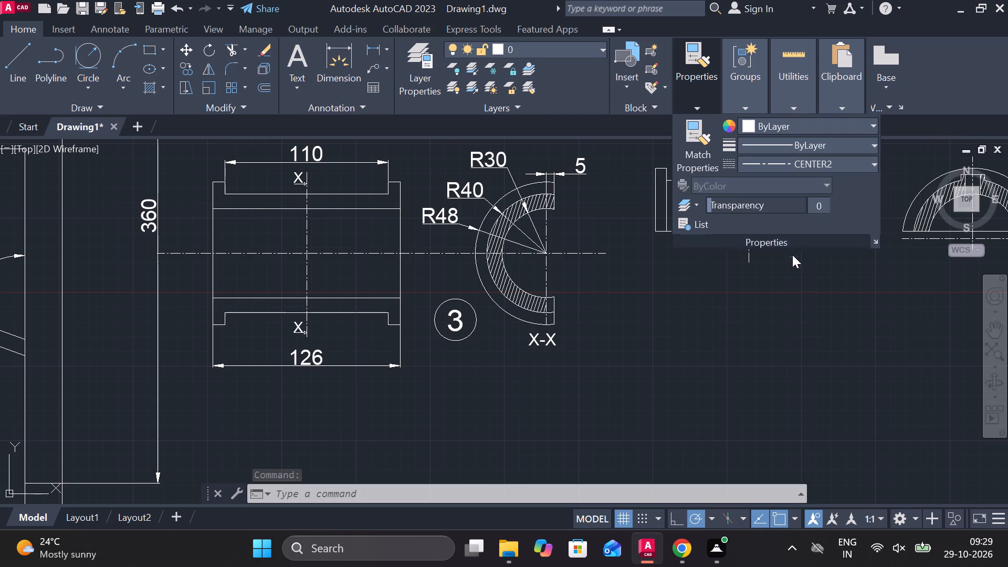
{"action": "left_click", "coordinate": [782, 296]}
{"action": "key", "text": "Escape"}
{"action": "key", "text": "Escape"}
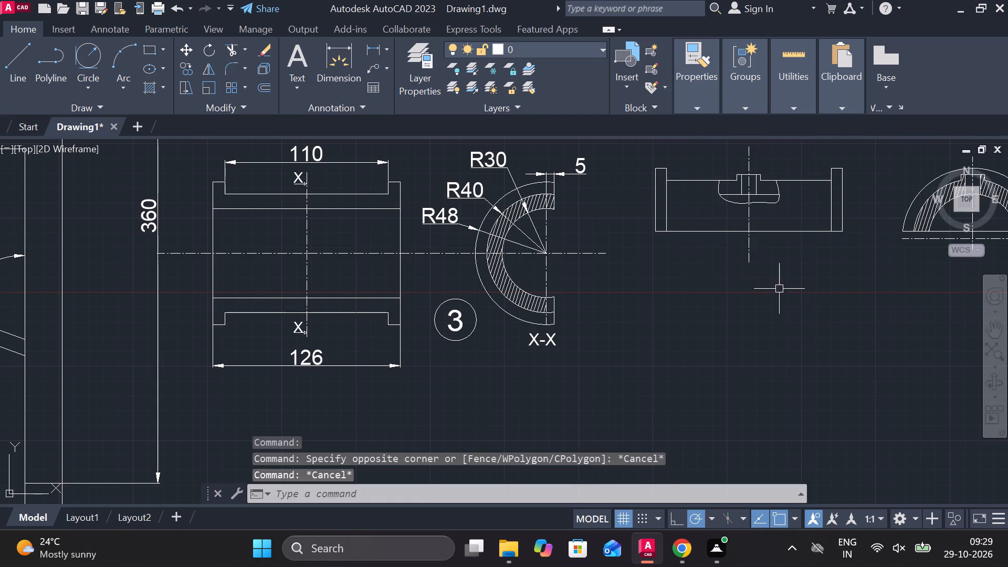
Copy the X section letter with its arrow from part 3's upper section mark to the side view's centre line above the boss.
{"action": "middle_click_drag", "start_coordinate": [380, 238], "coordinate": [460, 278]}
{"action": "scroll", "coordinate": [369, 215], "scroll_direction": "up", "scroll_amount": 2}
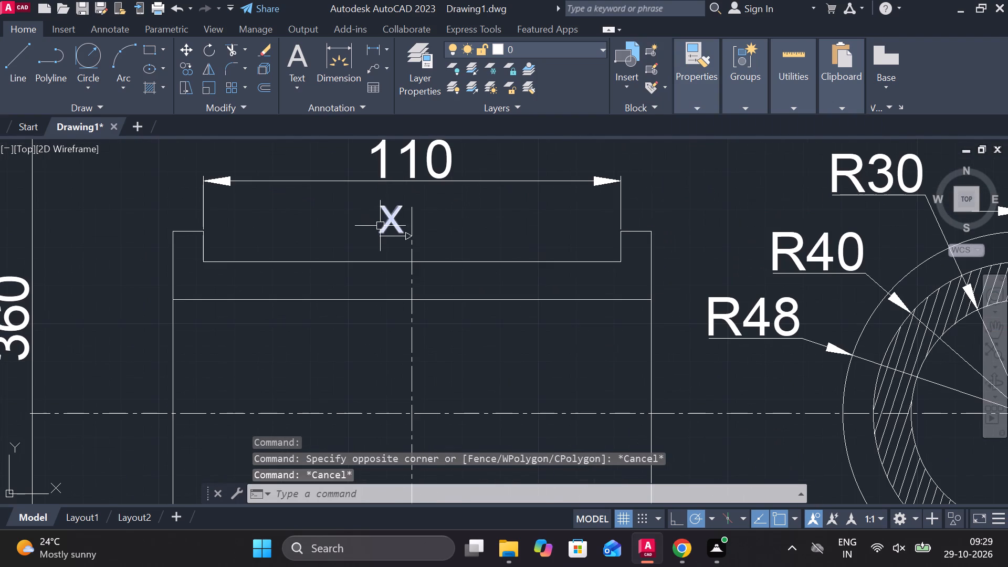
{"action": "left_click", "coordinate": [380, 219]}
{"action": "key", "text": "Escape"}
{"action": "scroll", "coordinate": [393, 220], "scroll_direction": "up", "scroll_amount": 3}
{"action": "left_click", "coordinate": [409, 253]}
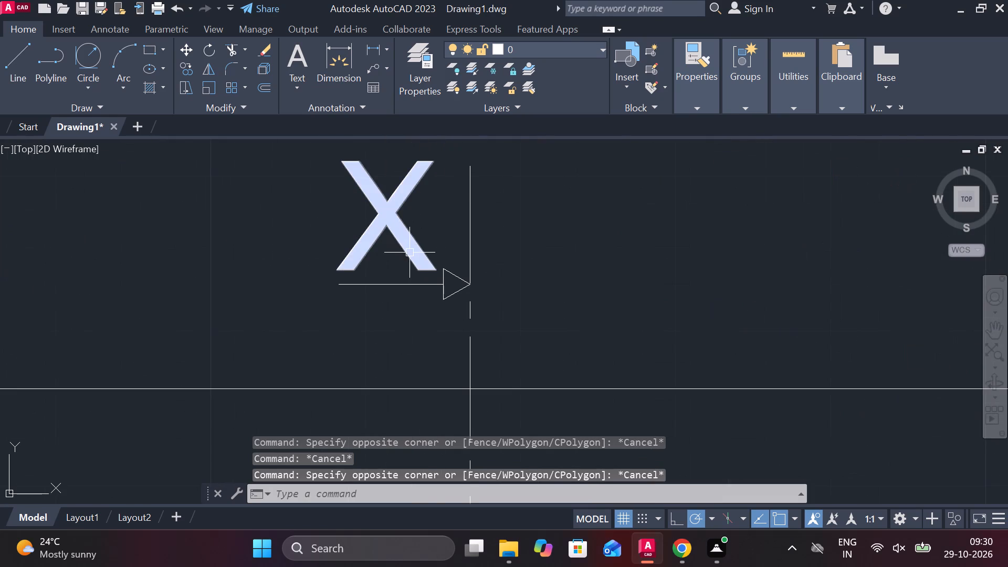
{"action": "left_click", "coordinate": [443, 284]}
{"action": "left_click", "coordinate": [455, 276]}
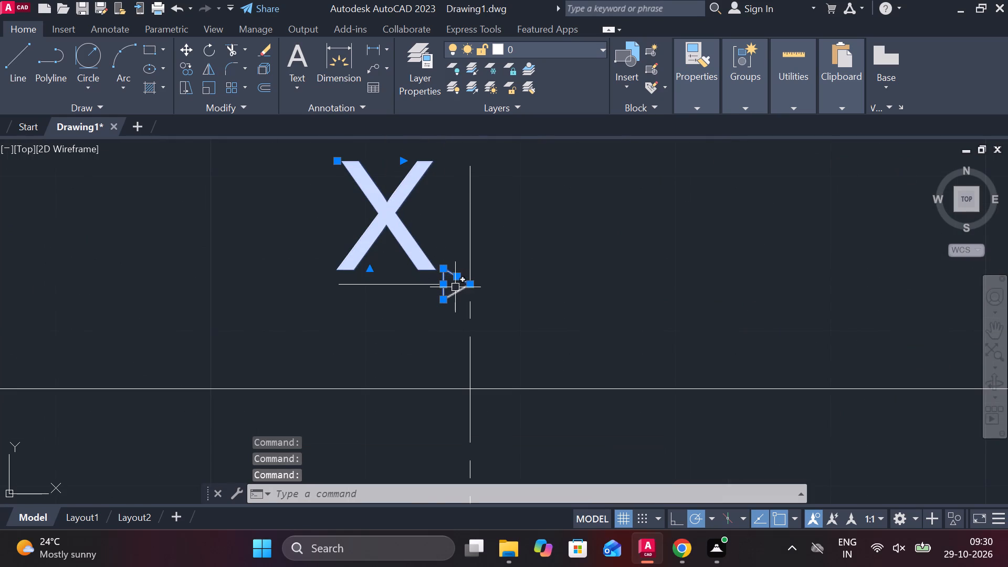
{"action": "left_click", "coordinate": [455, 290]}
{"action": "left_click", "coordinate": [398, 288]}
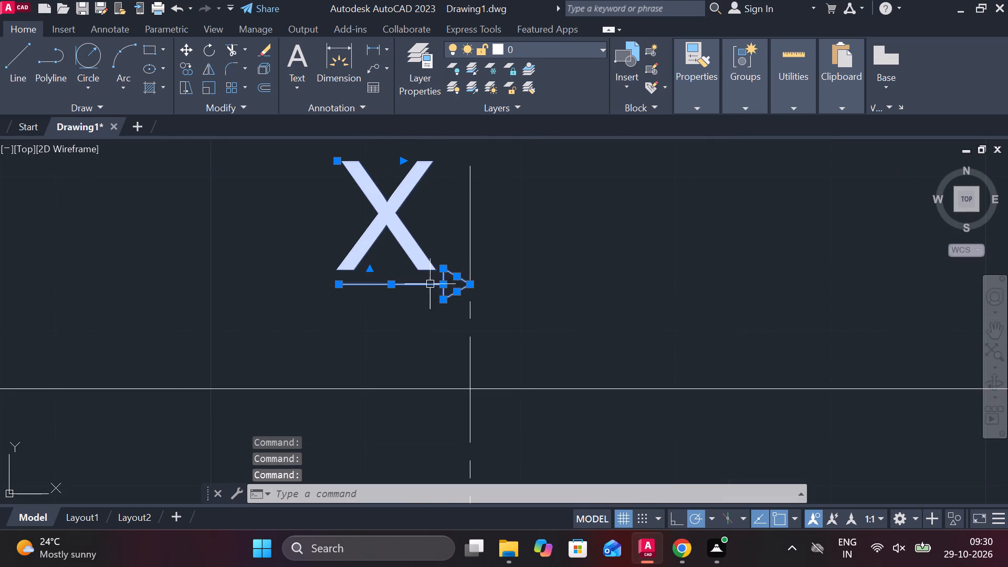
{"action": "type", "text": "CO"}
{"action": "key", "text": "Return"}
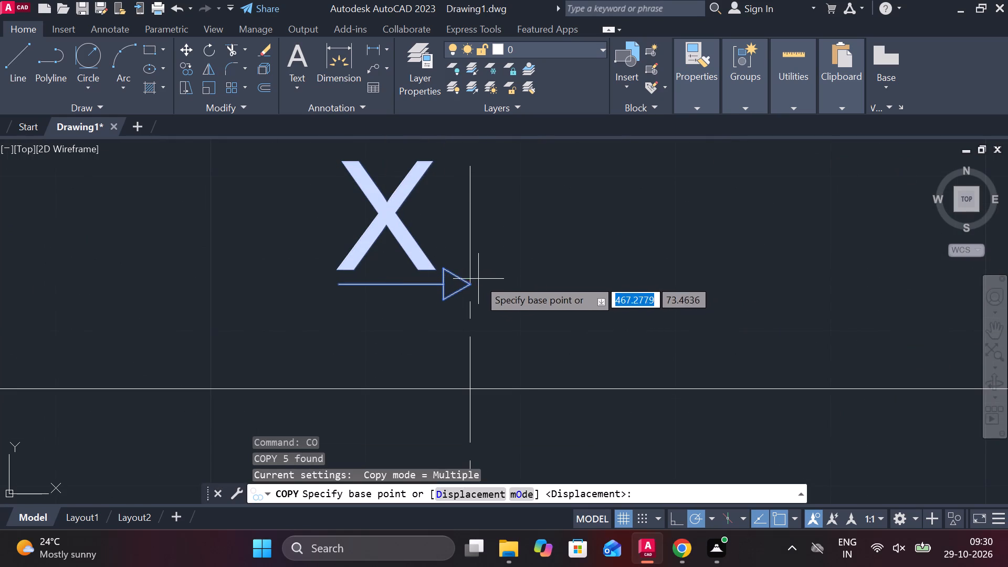
{"action": "left_click", "coordinate": [468, 282]}
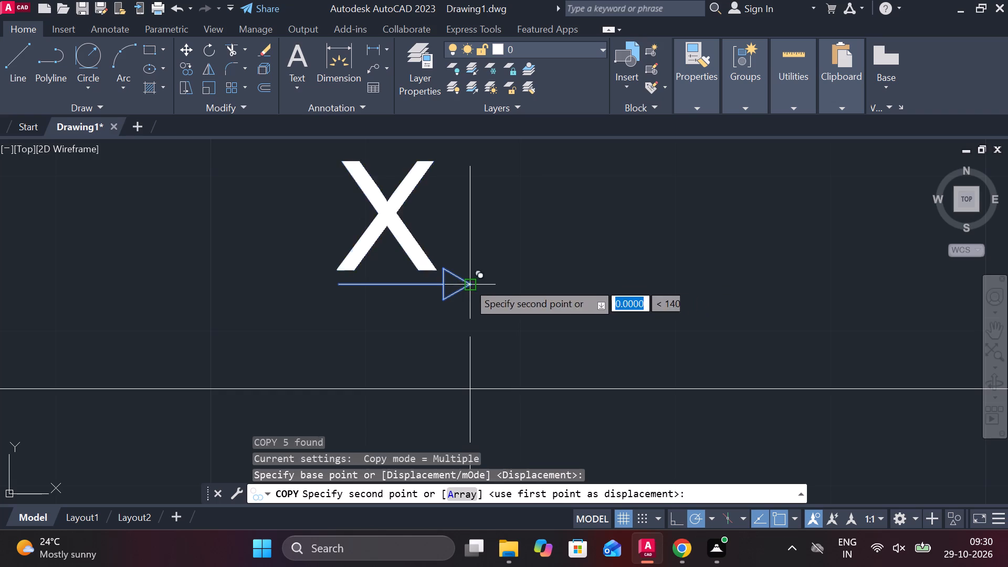
{"action": "scroll", "coordinate": [476, 276], "scroll_direction": "down", "scroll_amount": 3}
{"action": "scroll", "coordinate": [569, 324], "scroll_direction": "down", "scroll_amount": 2}
{"action": "middle_click_drag", "start_coordinate": [859, 395], "coordinate": [735, 396]}
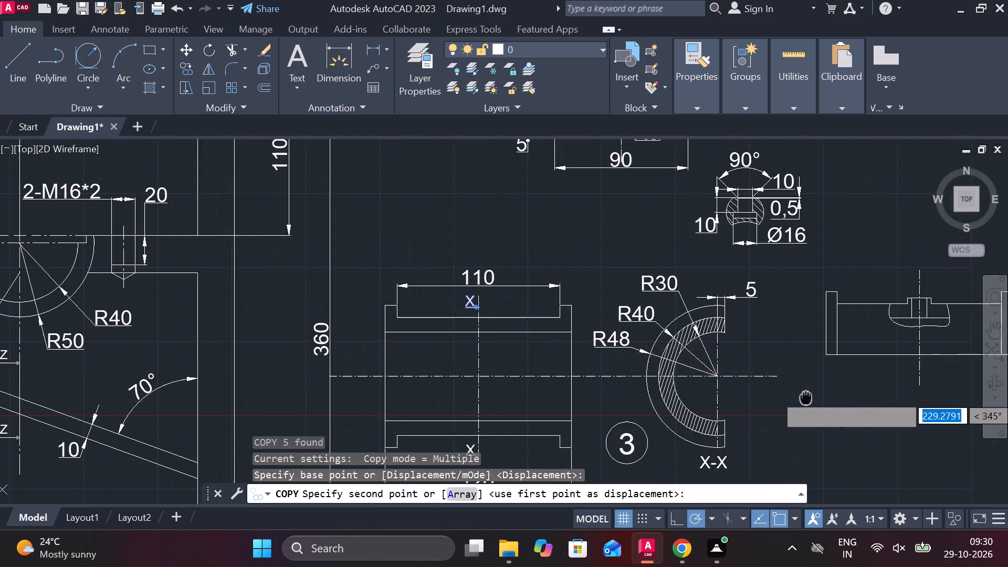
{"action": "middle_click_drag", "start_coordinate": [735, 396], "coordinate": [571, 371]}
{"action": "scroll", "coordinate": [595, 304], "scroll_direction": "up", "scroll_amount": 3}
{"action": "middle_click_drag", "start_coordinate": [710, 277], "coordinate": [481, 390]}
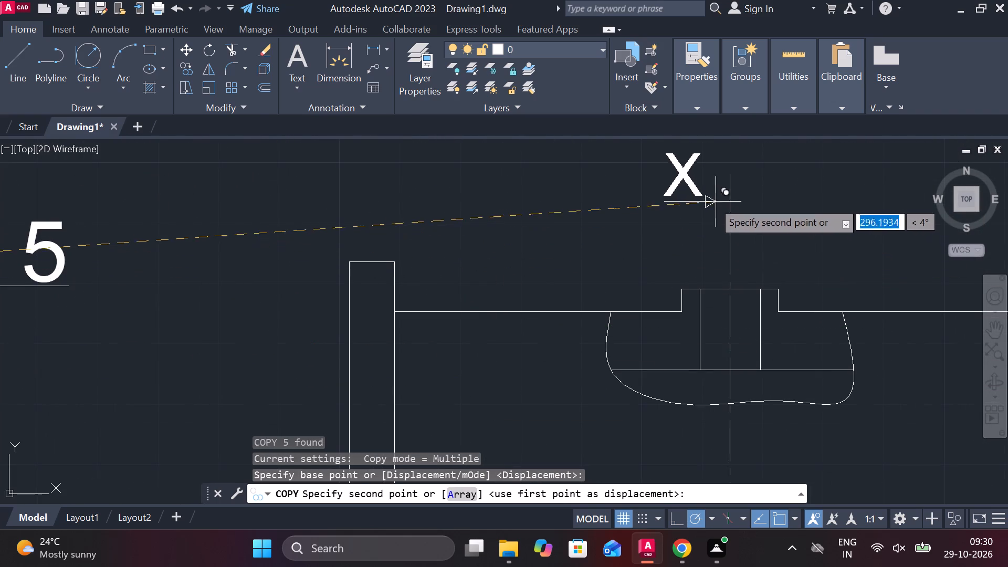
{"action": "left_click", "coordinate": [727, 193]}
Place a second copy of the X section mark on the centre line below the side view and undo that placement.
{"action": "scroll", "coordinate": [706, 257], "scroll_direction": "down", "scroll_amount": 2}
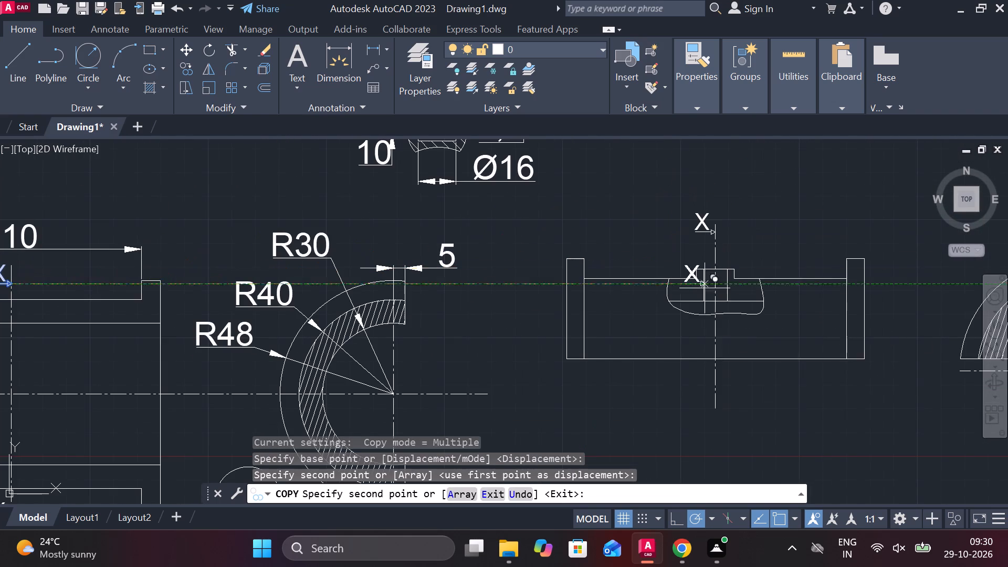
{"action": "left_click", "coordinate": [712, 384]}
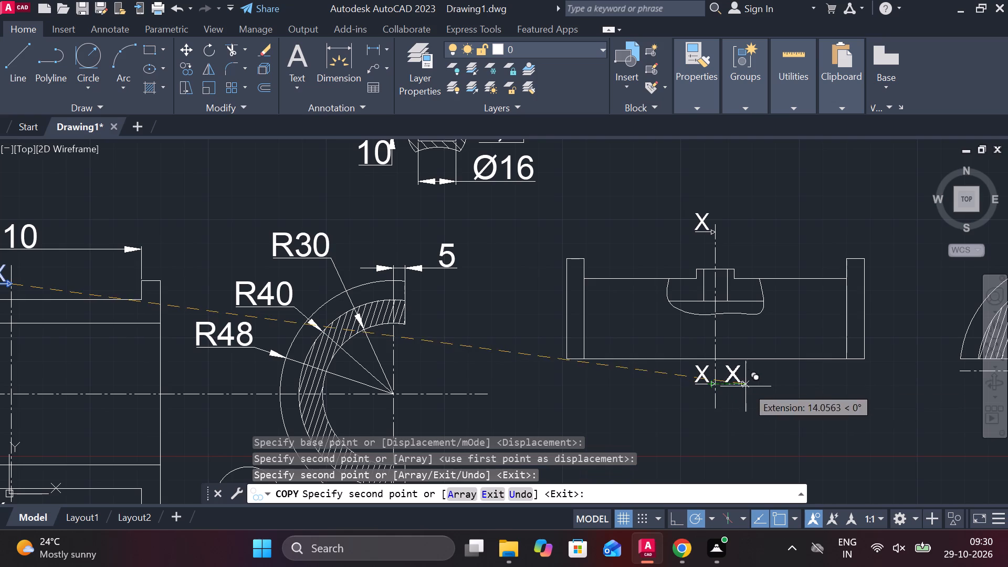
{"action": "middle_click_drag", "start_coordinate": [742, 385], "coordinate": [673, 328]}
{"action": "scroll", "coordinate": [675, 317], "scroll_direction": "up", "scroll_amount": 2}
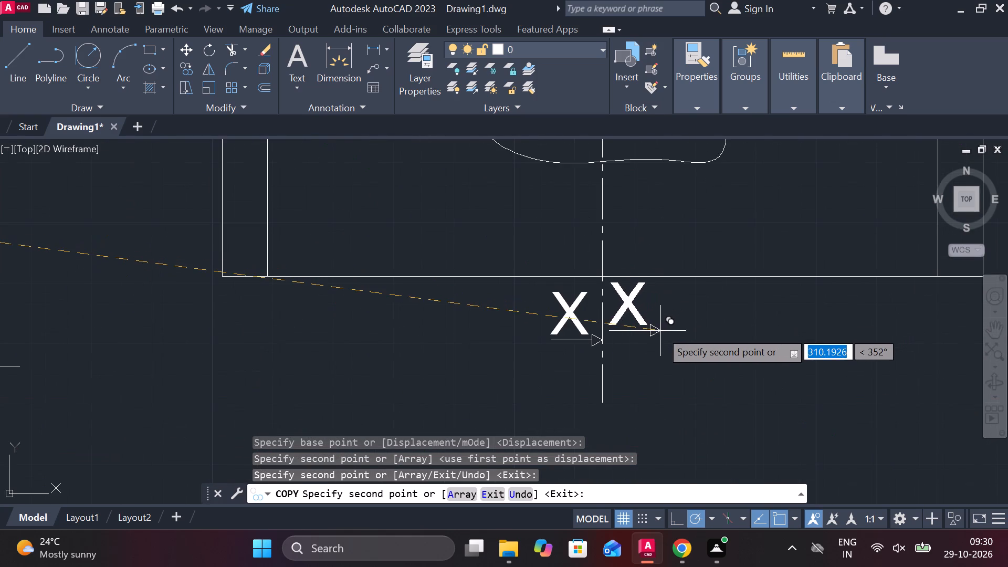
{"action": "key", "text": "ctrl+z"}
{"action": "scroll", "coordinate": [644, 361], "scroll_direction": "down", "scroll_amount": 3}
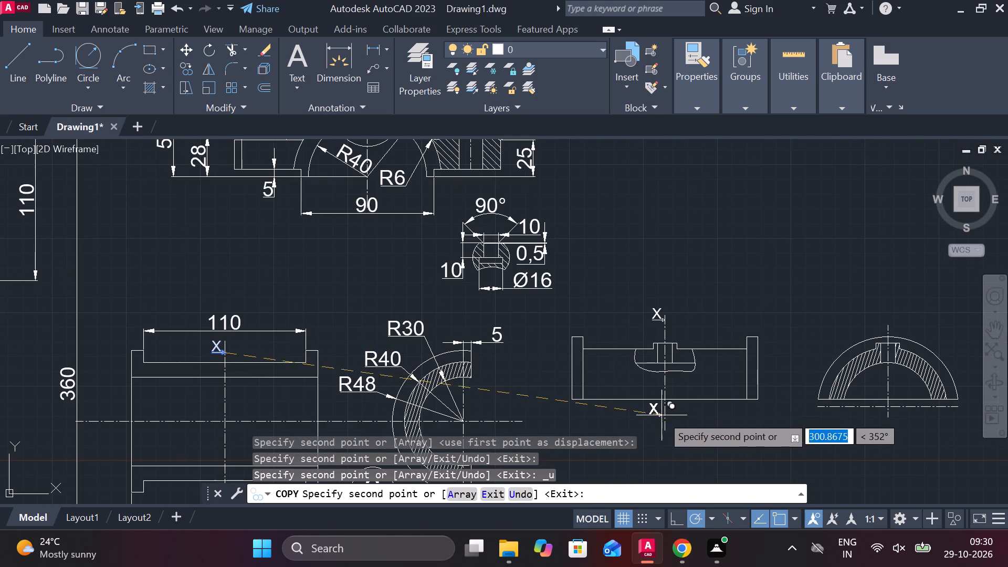
Place the second copy of the X section mark below the side view with its arrow tip on the vertical centre line.
{"action": "left_click", "coordinate": [661, 425]}
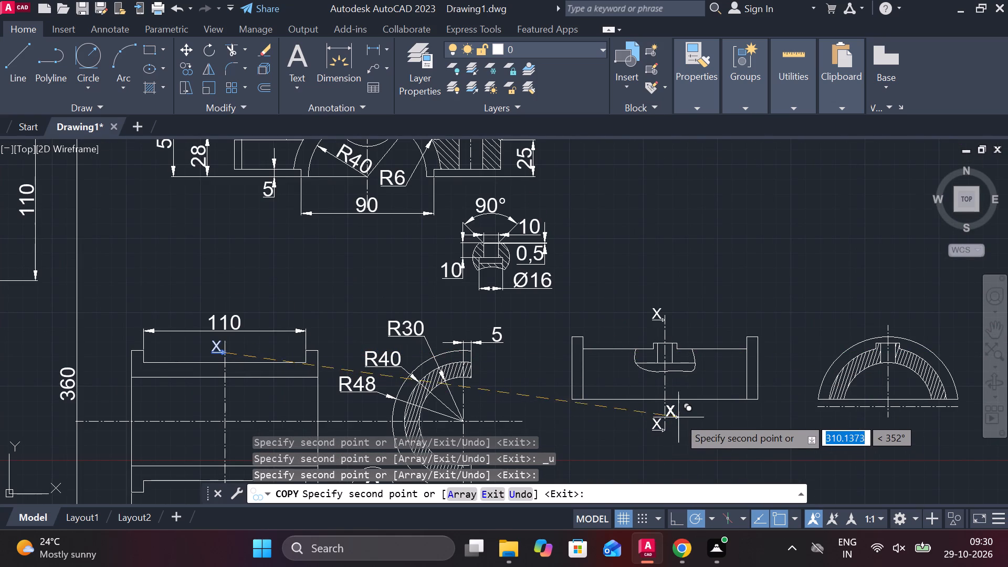
{"action": "scroll", "coordinate": [678, 416], "scroll_direction": "up", "scroll_amount": 1}
{"action": "key", "text": "ctrl+z"}
{"action": "middle_click_drag", "start_coordinate": [685, 427], "coordinate": [683, 428]}
{"action": "scroll", "coordinate": [685, 427], "scroll_direction": "up", "scroll_amount": 1}
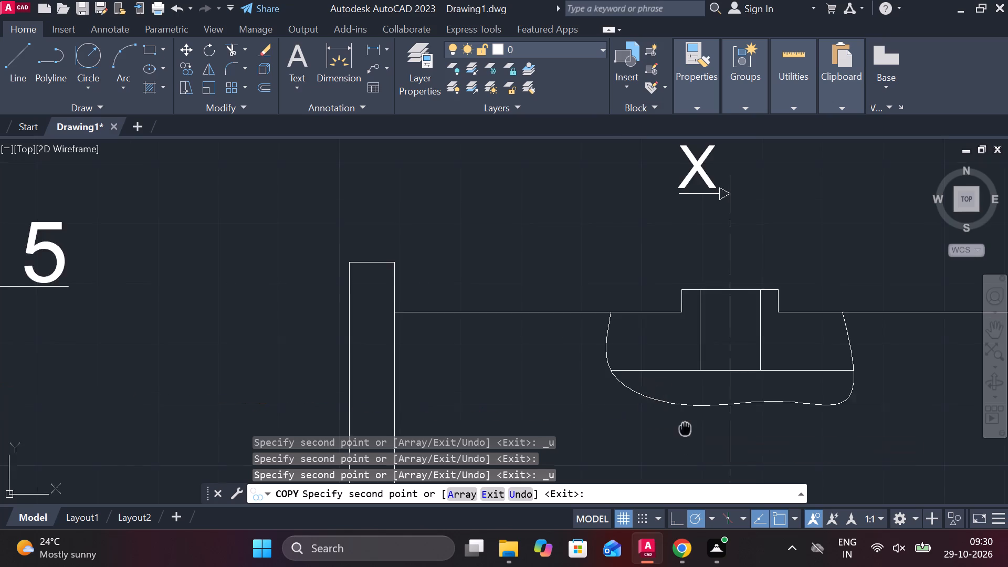
{"action": "middle_click_drag", "start_coordinate": [683, 428], "coordinate": [544, 131]}
{"action": "scroll", "coordinate": [618, 237], "scroll_direction": "down", "scroll_amount": 1}
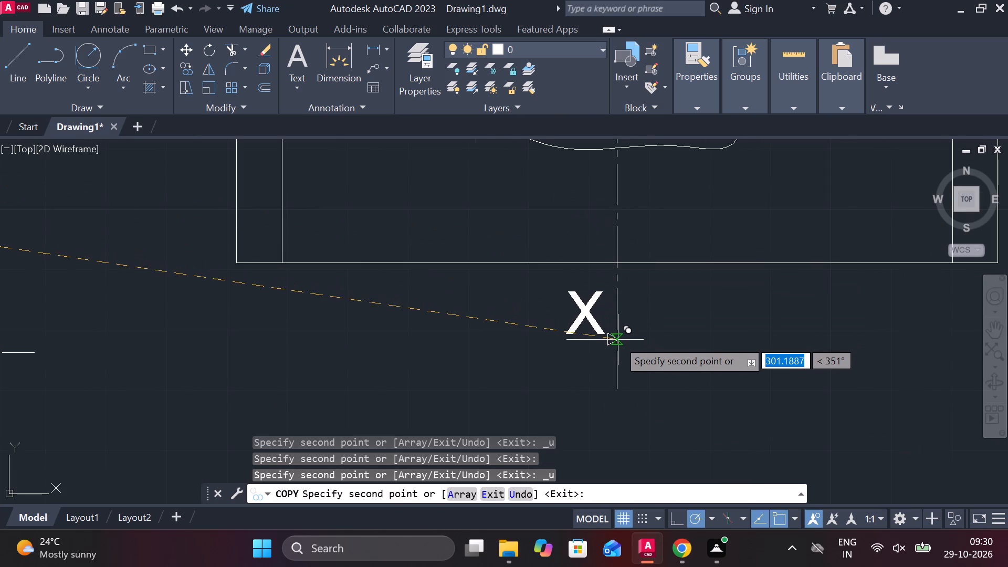
{"action": "left_click", "coordinate": [618, 340]}
{"action": "key", "text": "grave"}
{"action": "key", "text": "Escape"}
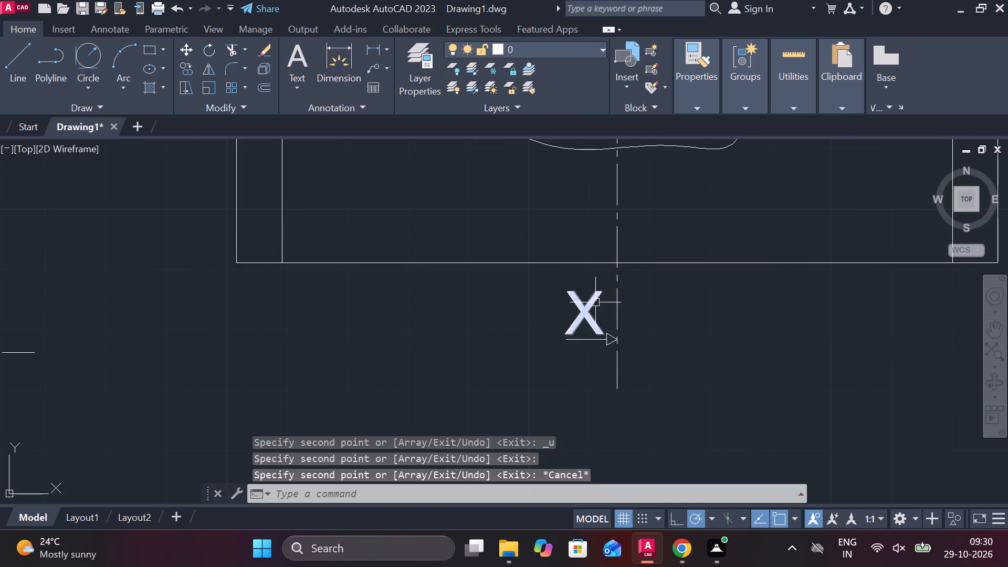
Change the letters of both section marks on the side view's centre line, below and above the view, to Y.
{"action": "double_click", "coordinate": [595, 301]}
{"action": "key", "text": "BackSpace"}
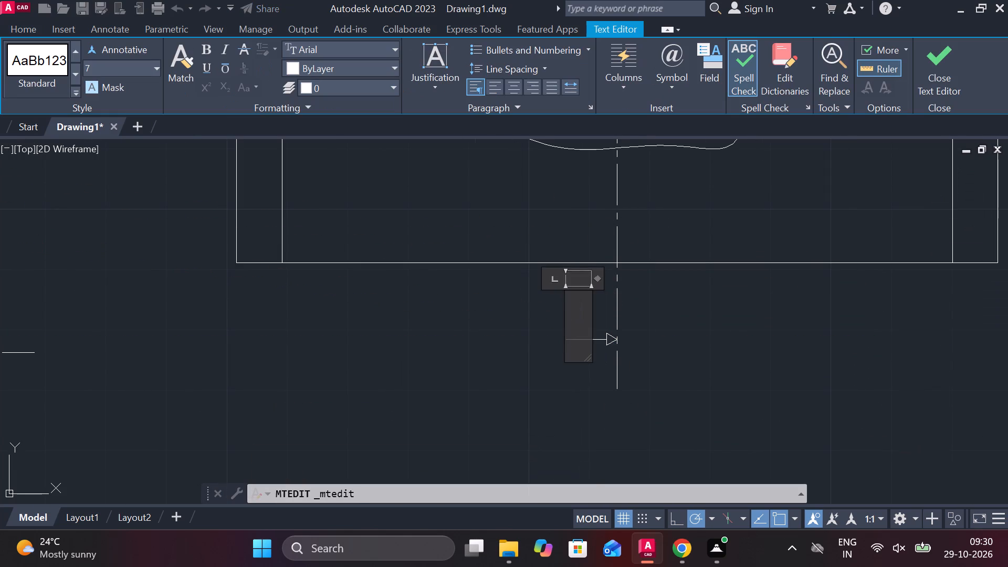
{"action": "key", "text": "y"}
{"action": "left_click", "coordinate": [945, 89]}
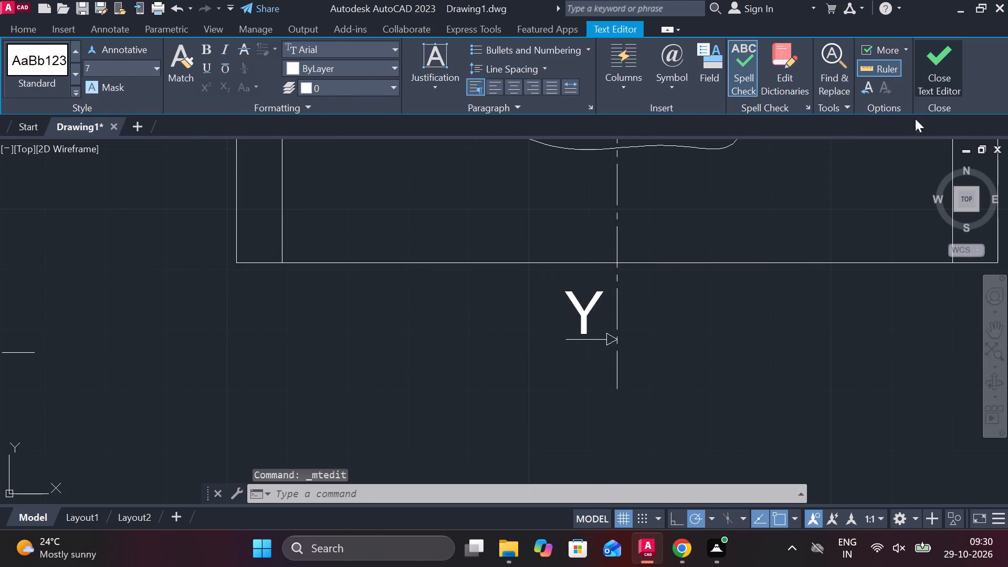
{"action": "scroll", "coordinate": [689, 325], "scroll_direction": "down", "scroll_amount": 2}
{"action": "middle_click_drag", "start_coordinate": [726, 305], "coordinate": [713, 404]}
{"action": "scroll", "coordinate": [635, 316], "scroll_direction": "up", "scroll_amount": 1}
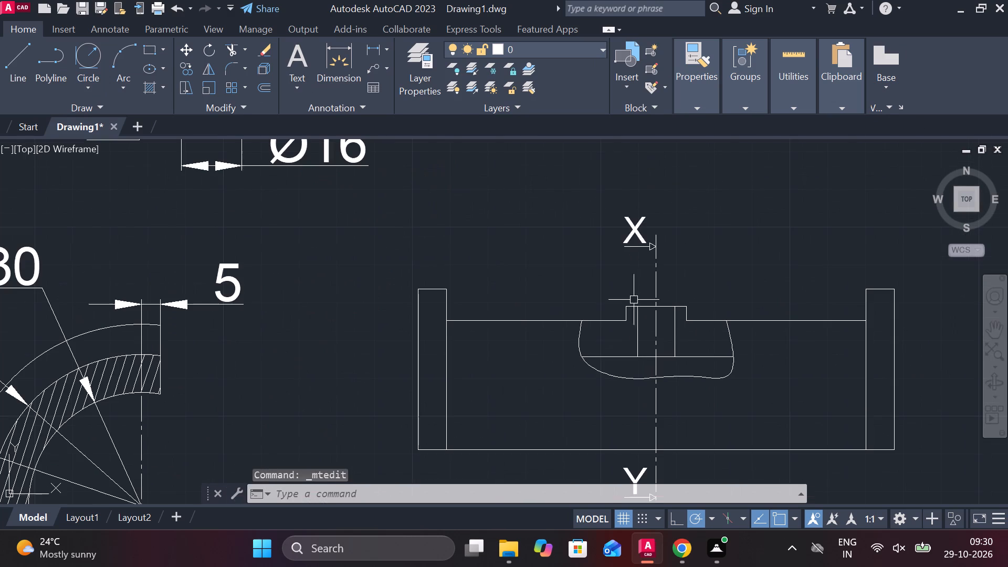
{"action": "double_click", "coordinate": [624, 222]}
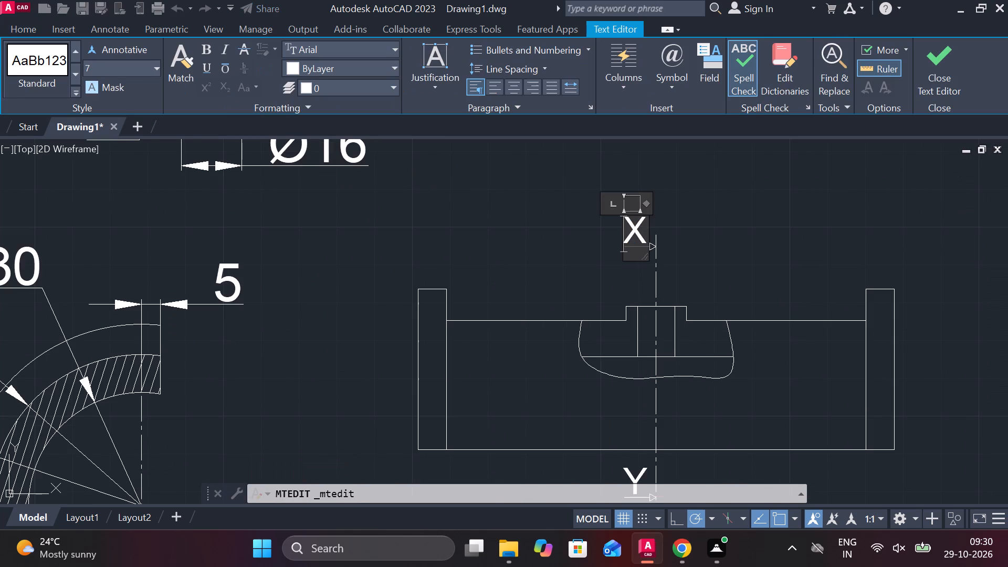
{"action": "key", "text": "Right"}
{"action": "key", "text": "BackSpace"}
{"action": "key", "text": "y"}
{"action": "left_click", "coordinate": [942, 65]}
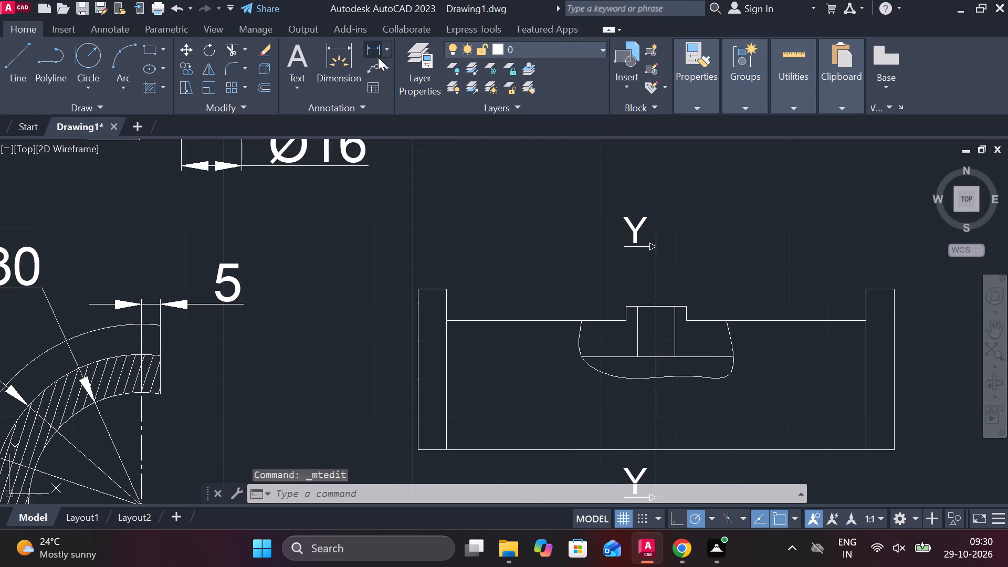
Add a linear dimension for the side view's overall length, placed below the lower section mark.
{"action": "left_click", "coordinate": [378, 57]}
{"action": "scroll", "coordinate": [445, 220], "scroll_direction": "down", "scroll_amount": 1}
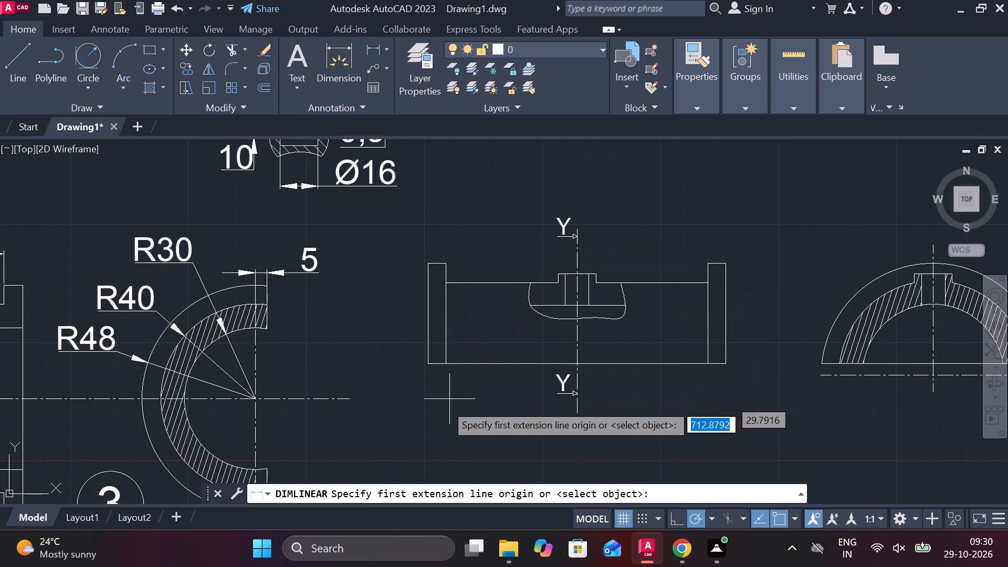
{"action": "left_click", "coordinate": [422, 361]}
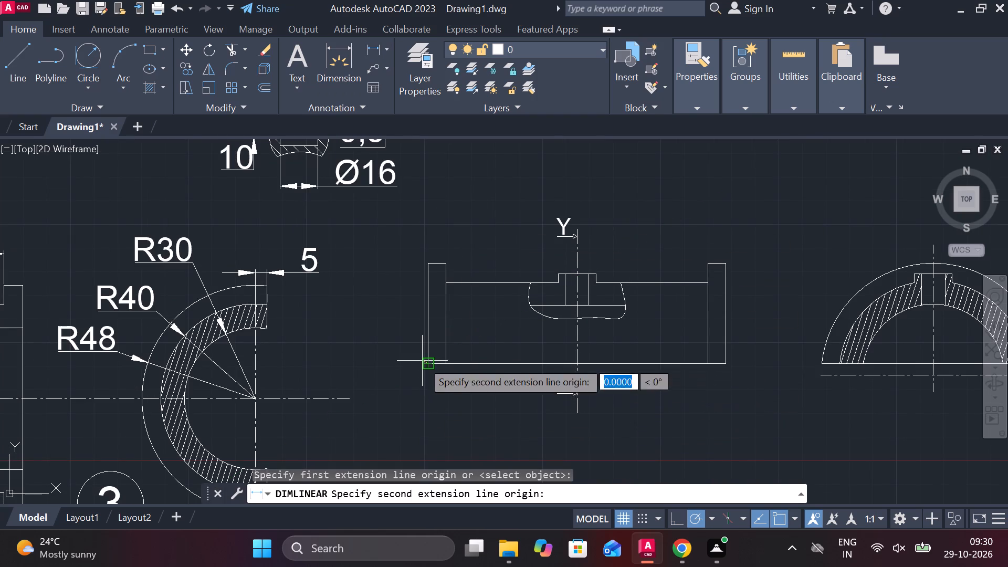
{"action": "left_click", "coordinate": [720, 369]}
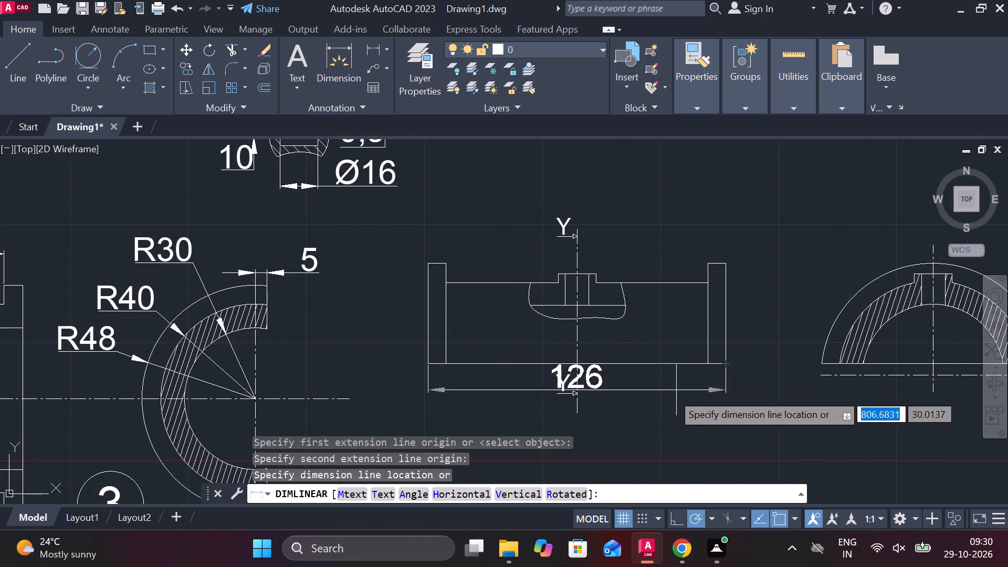
{"action": "middle_click_drag", "start_coordinate": [625, 413], "coordinate": [604, 279]}
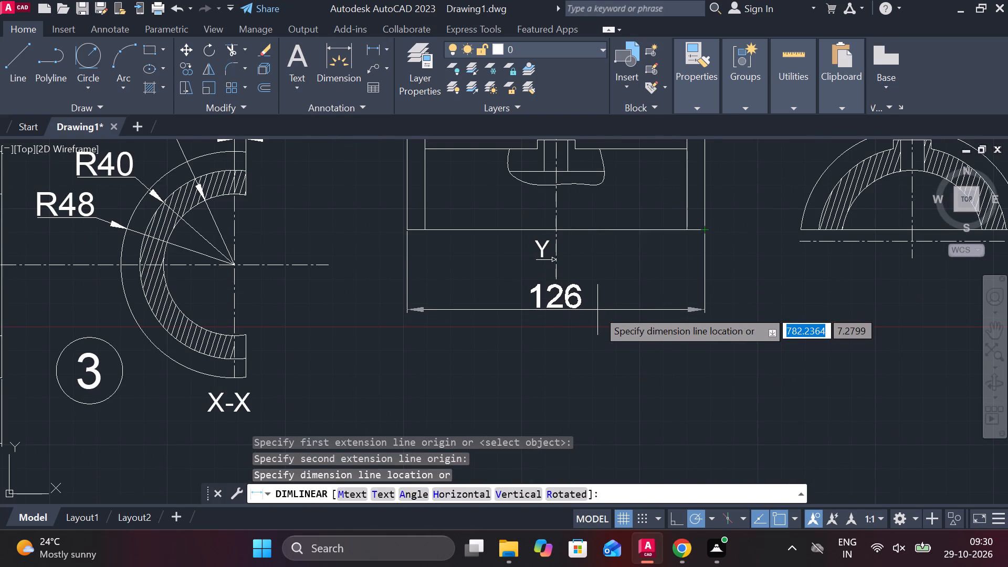
{"action": "left_click", "coordinate": [597, 310]}
Copy part 3's X-X section label to below the arched half-ring's section view.
{"action": "scroll", "coordinate": [672, 299], "scroll_direction": "down", "scroll_amount": 2}
{"action": "left_click", "coordinate": [497, 342]}
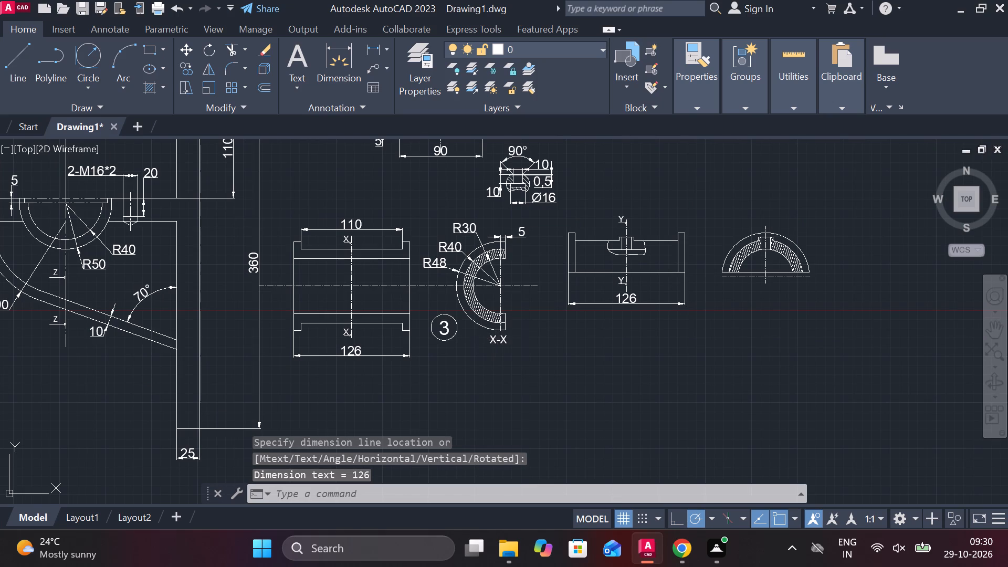
{"action": "type", "text": "CO"}
{"action": "key", "text": "Return"}
{"action": "left_click", "coordinate": [532, 353]}
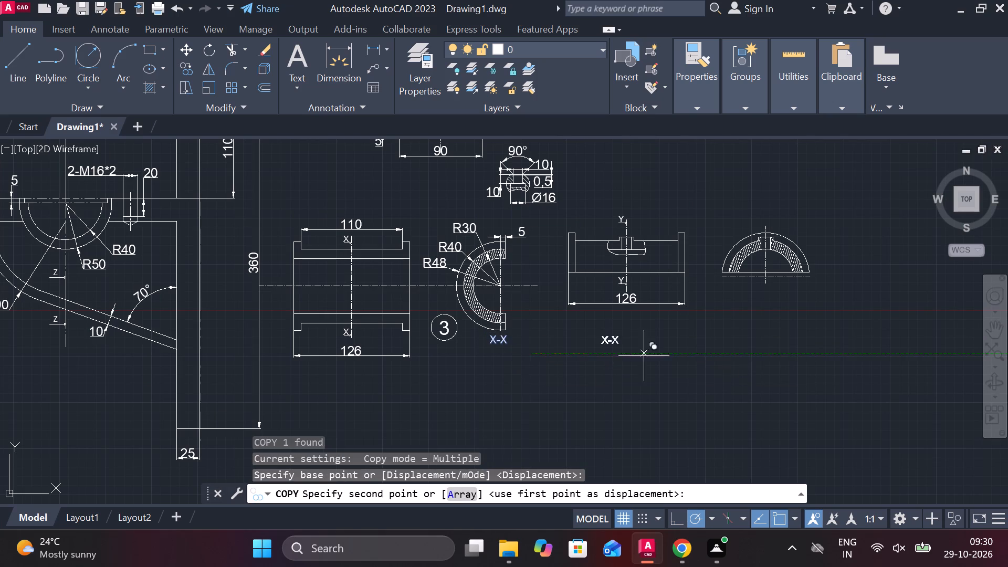
{"action": "scroll", "coordinate": [775, 303], "scroll_direction": "up", "scroll_amount": 1}
{"action": "middle_click_drag", "start_coordinate": [805, 327], "coordinate": [608, 336]}
{"action": "scroll", "coordinate": [644, 326], "scroll_direction": "up", "scroll_amount": 2}
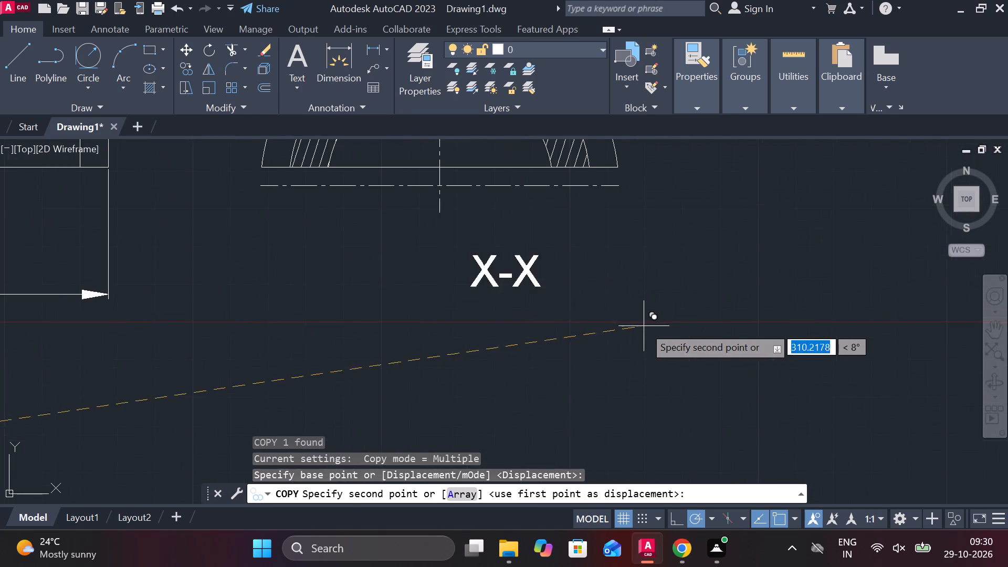
{"action": "scroll", "coordinate": [768, 311], "scroll_direction": "down", "scroll_amount": 2}
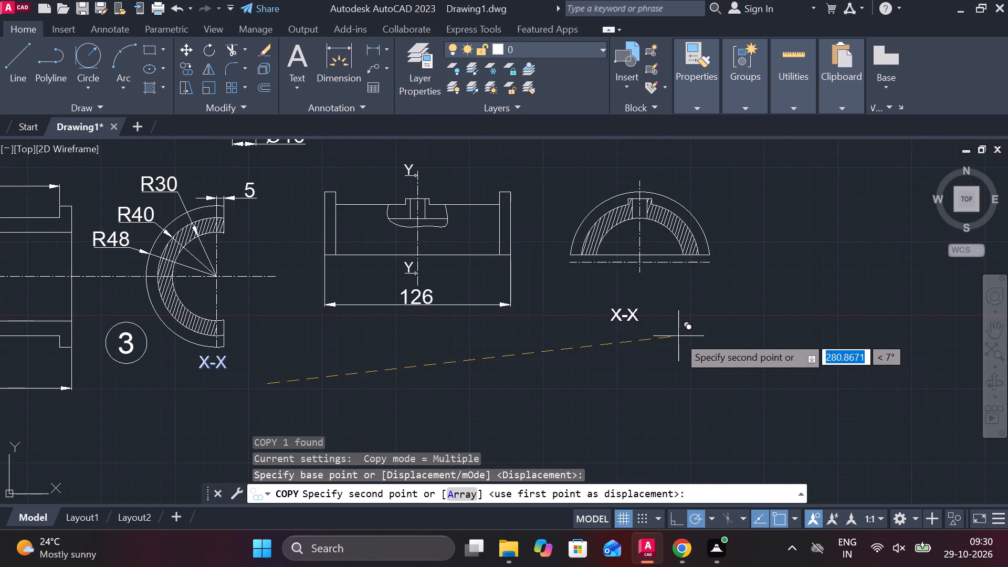
{"action": "left_click", "coordinate": [655, 303]}
{"action": "key", "text": "Escape"}
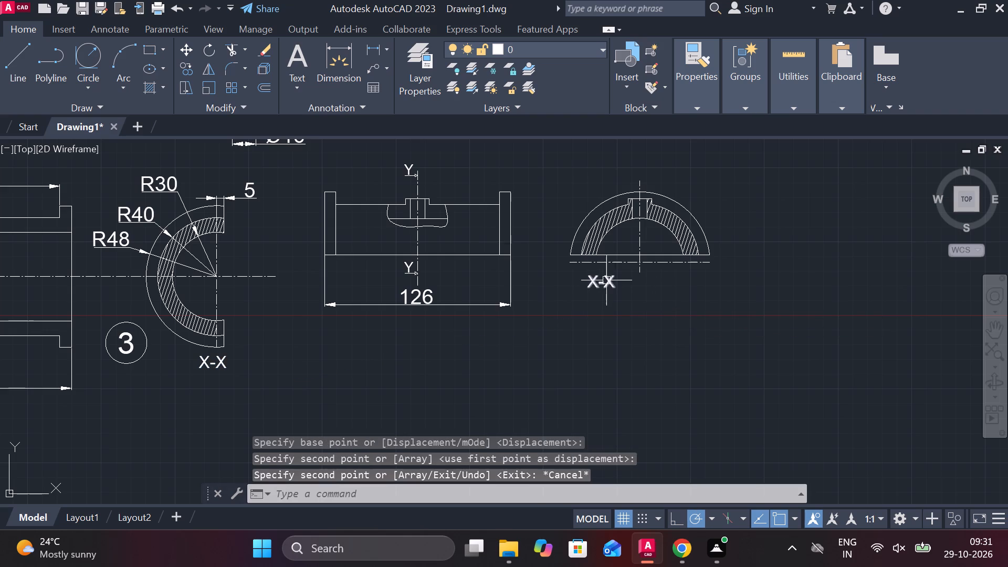
Change the copied label under the arched section view to Y-Y.
{"action": "double_click", "coordinate": [605, 280]}
{"action": "key", "text": "Right"}
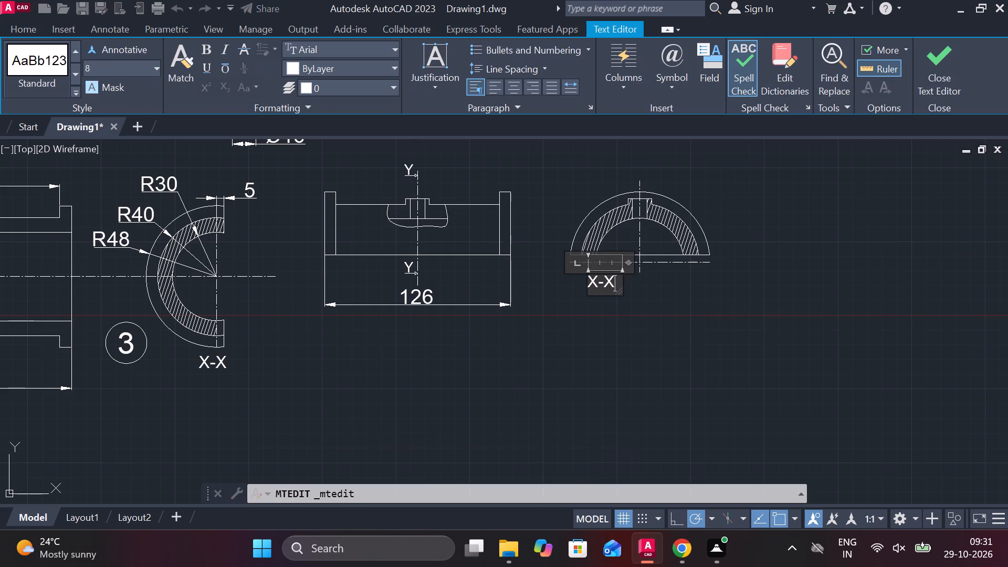
{"action": "key", "text": "BackSpace"}
{"action": "key", "text": "Left"}
{"action": "key", "text": "BackSpace"}
{"action": "key", "text": "y"}
{"action": "key", "text": "Right"}
{"action": "key", "text": "y"}
{"action": "left_click", "coordinate": [930, 55]}
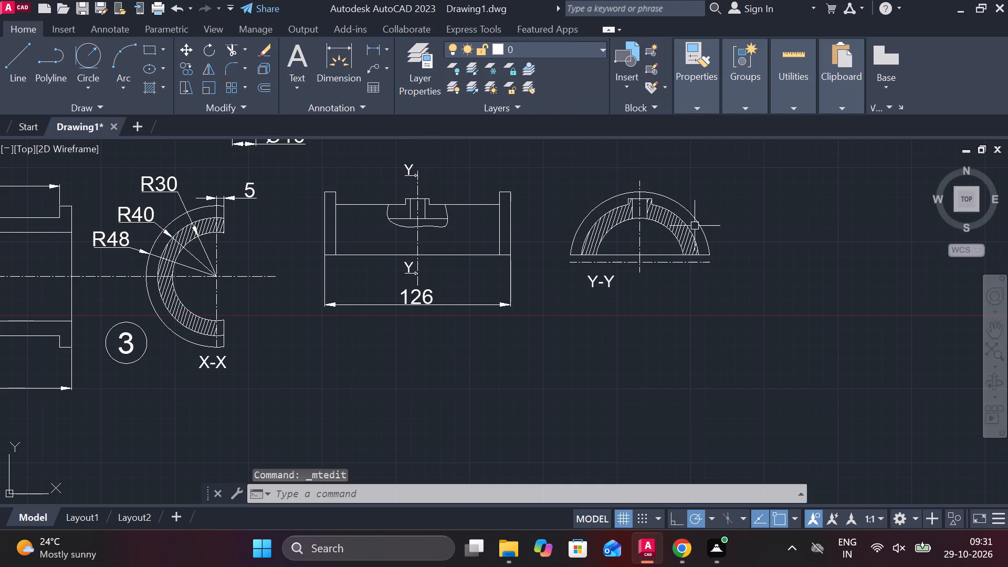
Add radius dimensions to the inner, middle and outer arcs of section Y-Y, with their texts outside the view.
{"action": "left_click", "coordinate": [391, 47]}
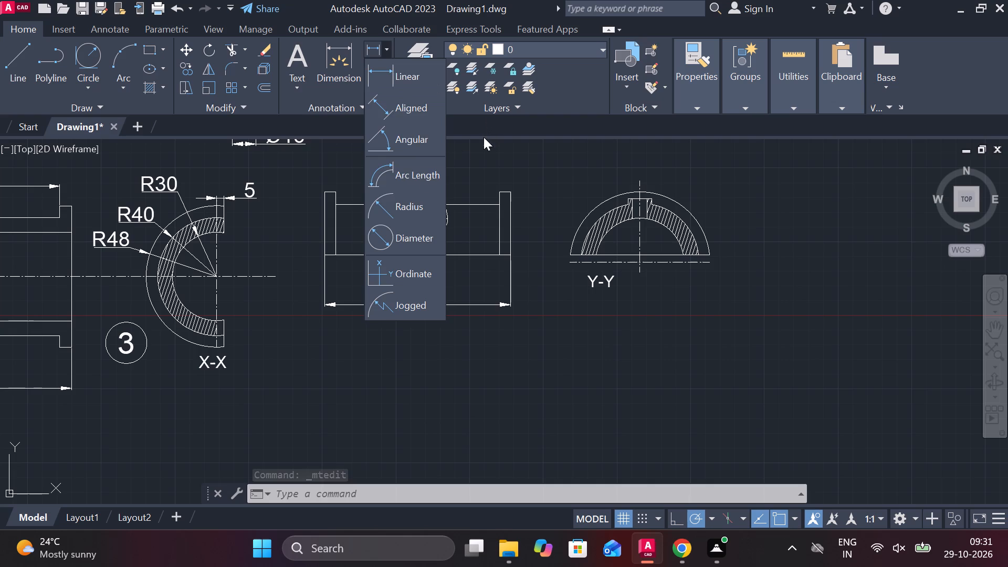
{"action": "left_click", "coordinate": [400, 204]}
{"action": "middle_click_drag", "start_coordinate": [732, 222], "coordinate": [688, 233]}
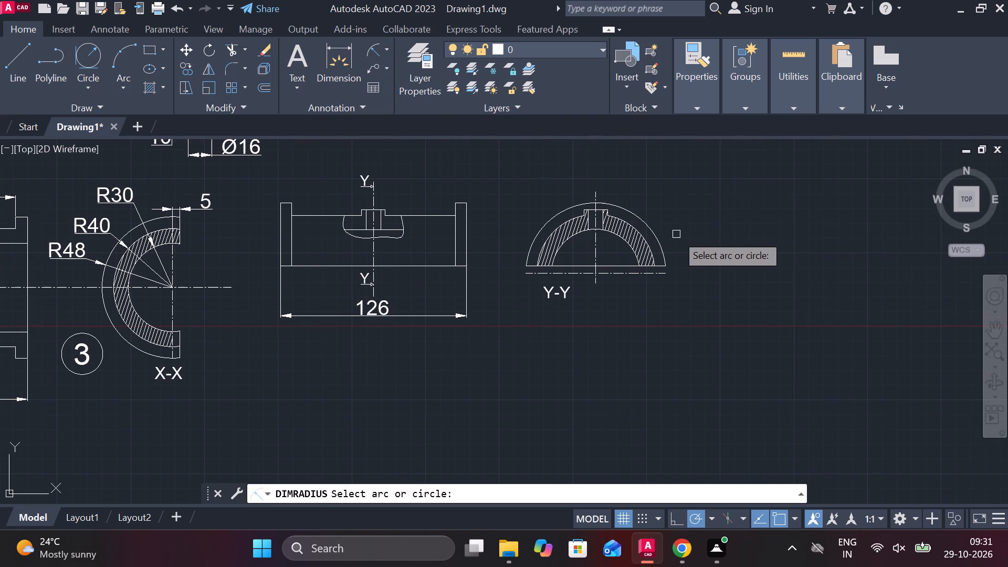
{"action": "scroll", "coordinate": [674, 233], "scroll_direction": "up", "scroll_amount": 2}
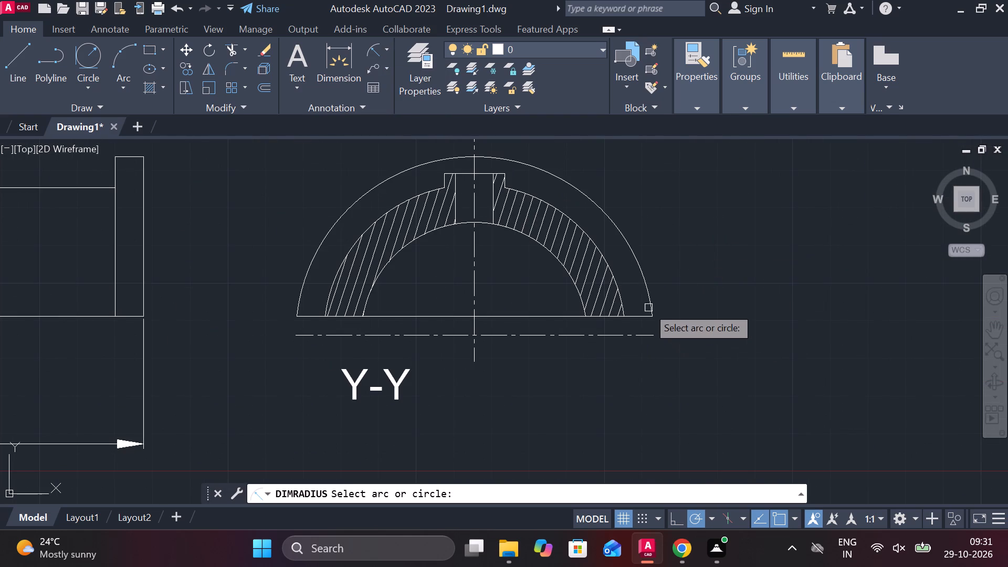
{"action": "left_click", "coordinate": [573, 287]}
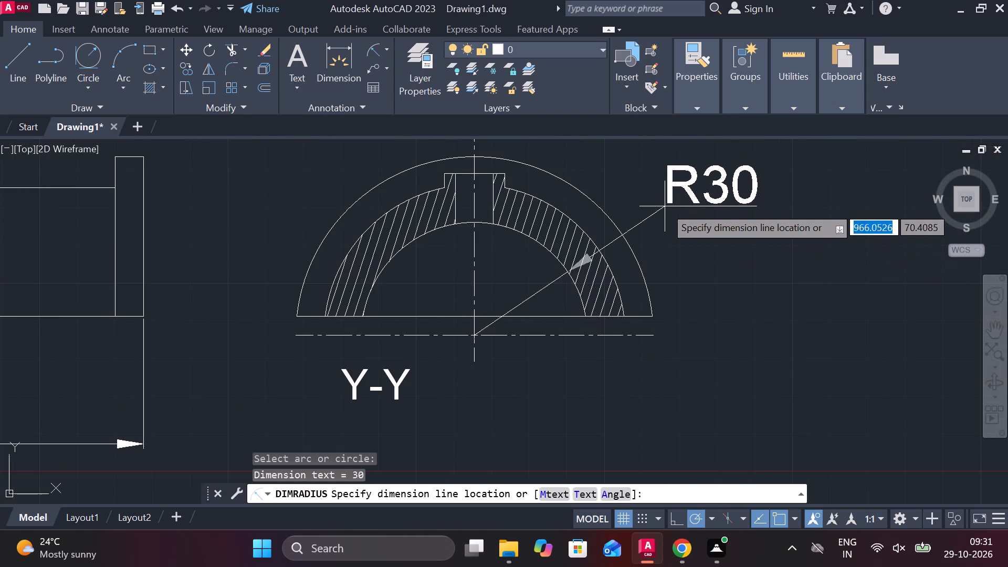
{"action": "left_click", "coordinate": [681, 201]}
{"action": "key", "text": "space"}
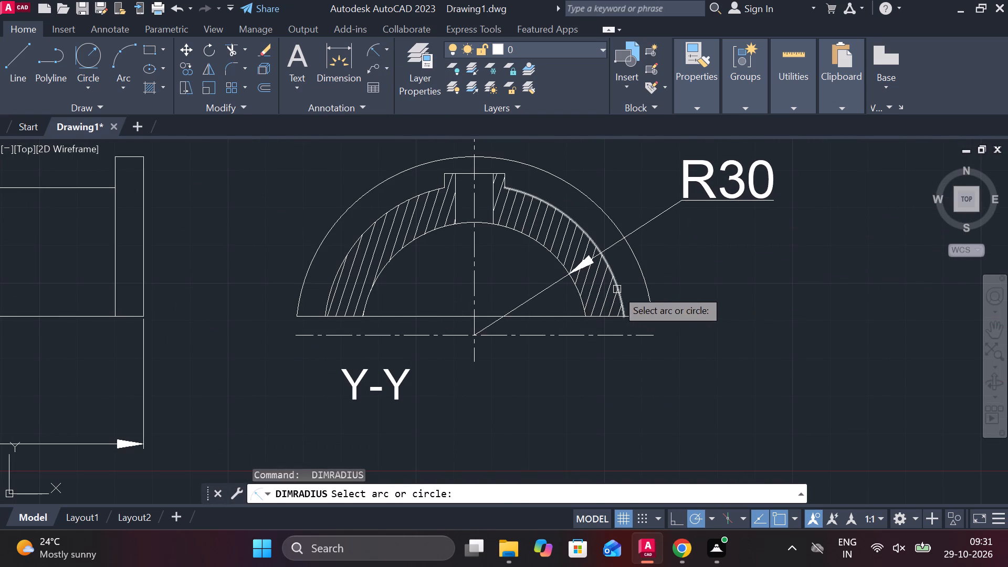
{"action": "left_click", "coordinate": [615, 288]}
{"action": "middle_click_drag", "start_coordinate": [600, 190], "coordinate": [592, 269]}
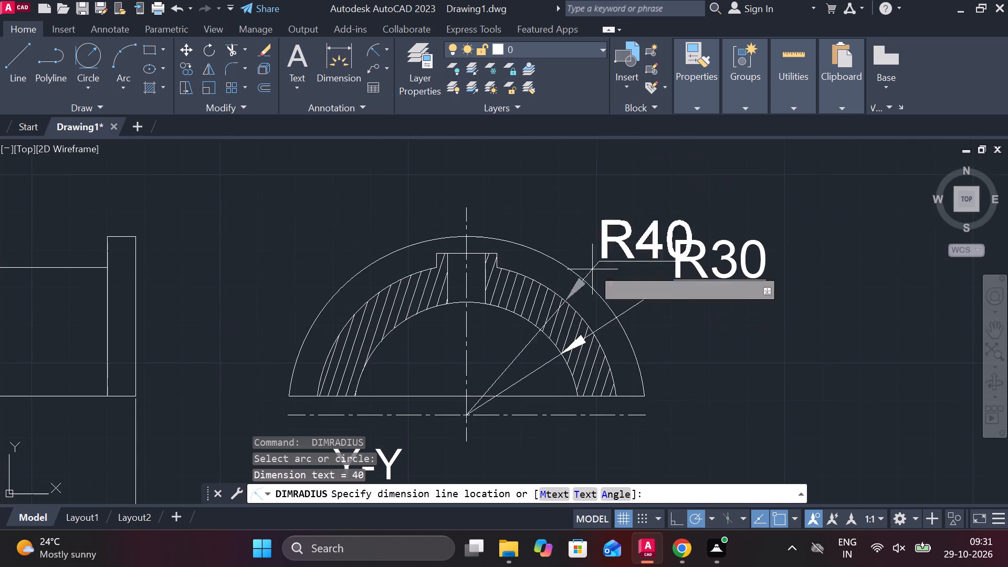
{"action": "left_click", "coordinate": [668, 202]}
{"action": "key", "text": "space"}
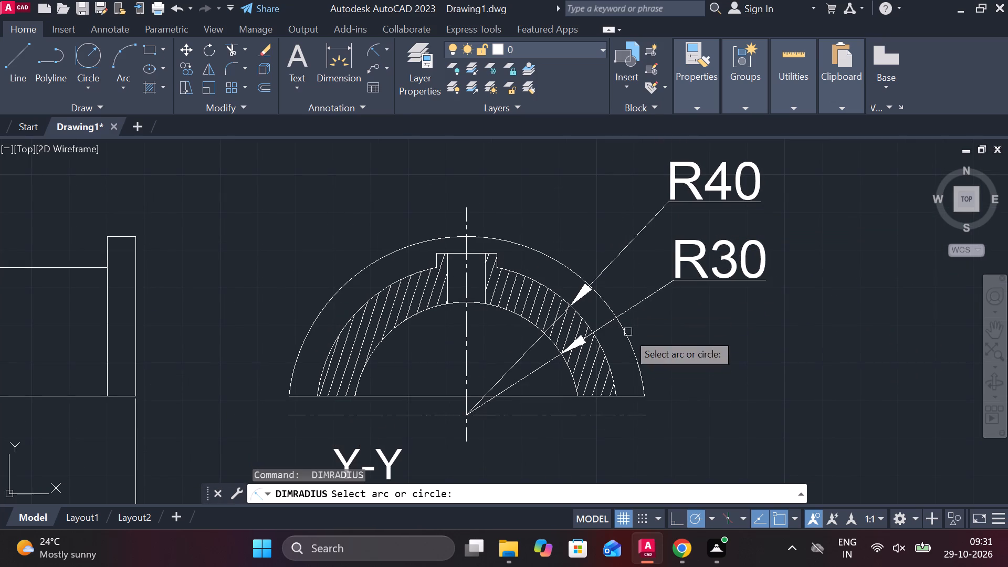
{"action": "middle_click_drag", "start_coordinate": [380, 297], "coordinate": [518, 310]}
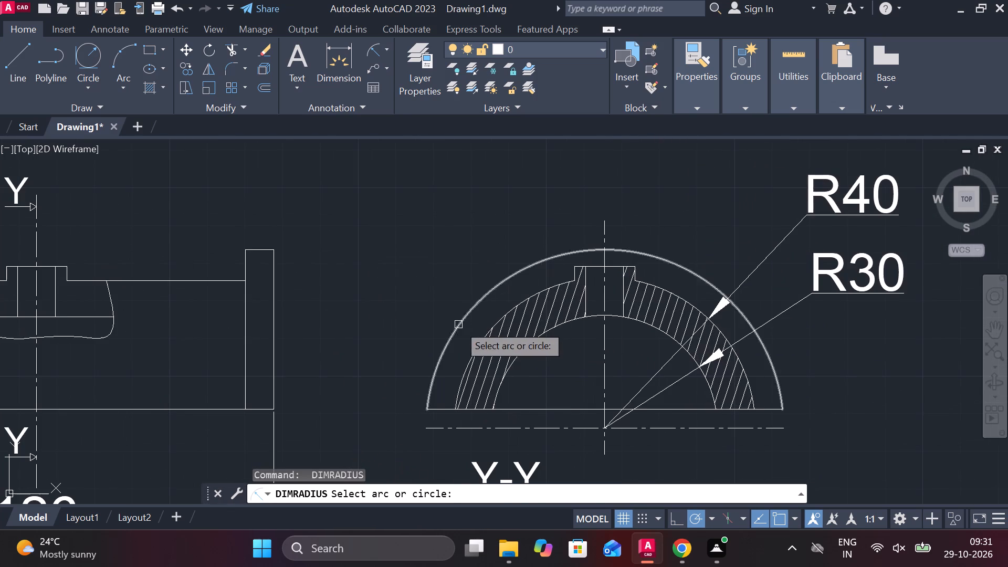
{"action": "left_click", "coordinate": [458, 324]}
{"action": "left_click", "coordinate": [430, 205]}
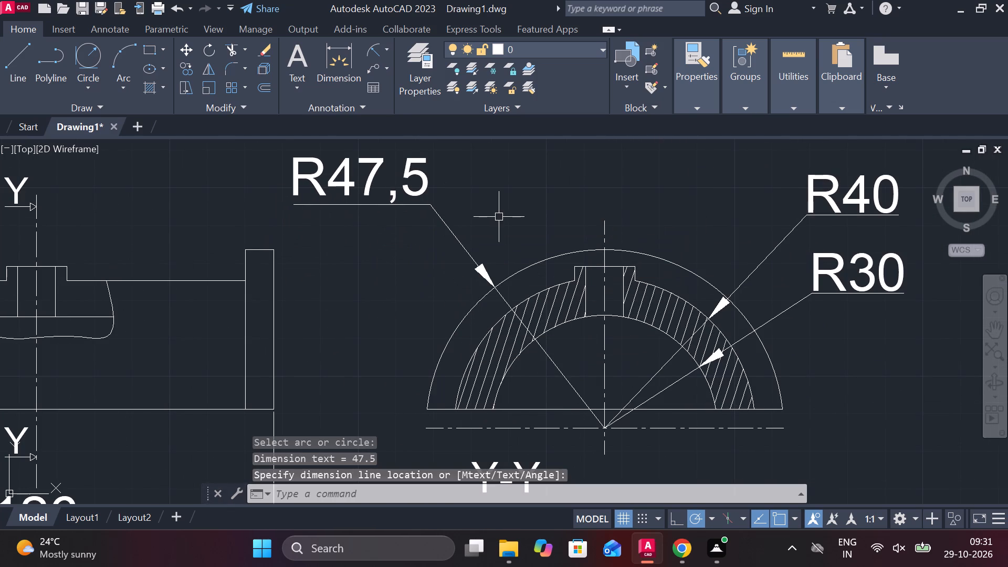
Add a linear dimension for the top boss's outer width in section Y-Y, placed below the view beside its label.
{"action": "left_click", "coordinate": [383, 48]}
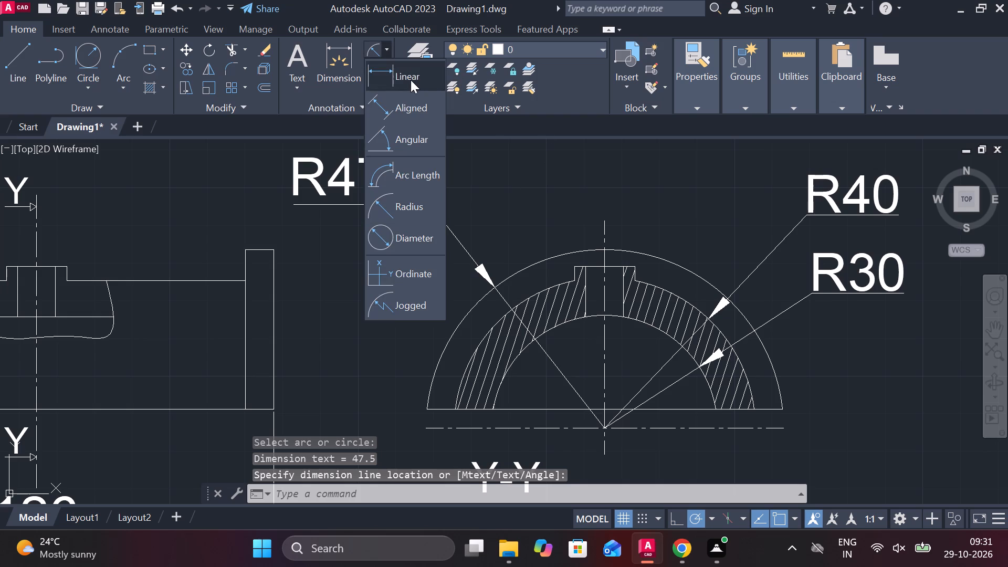
{"action": "left_click", "coordinate": [411, 80]}
{"action": "left_click", "coordinate": [580, 262]}
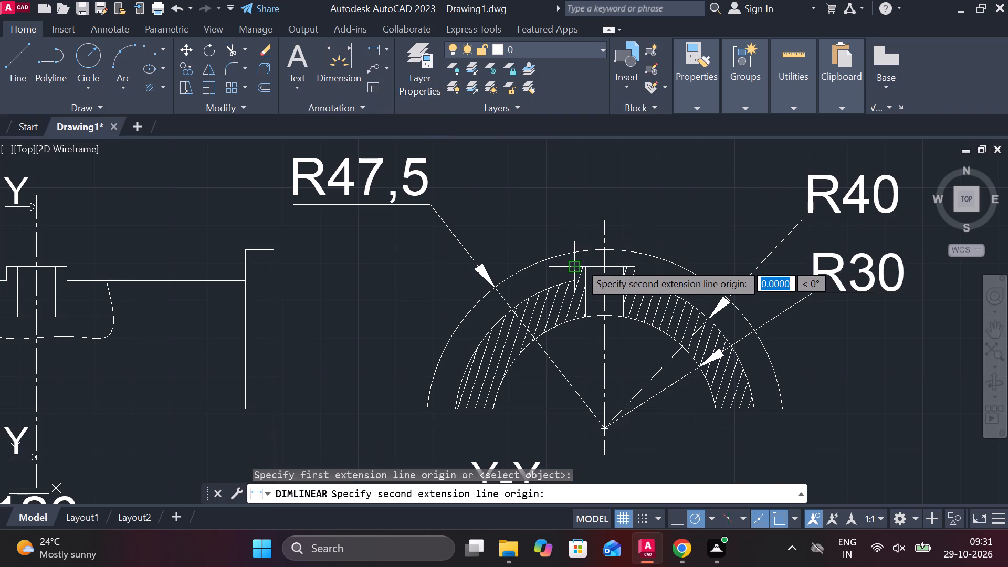
{"action": "left_click", "coordinate": [632, 268]}
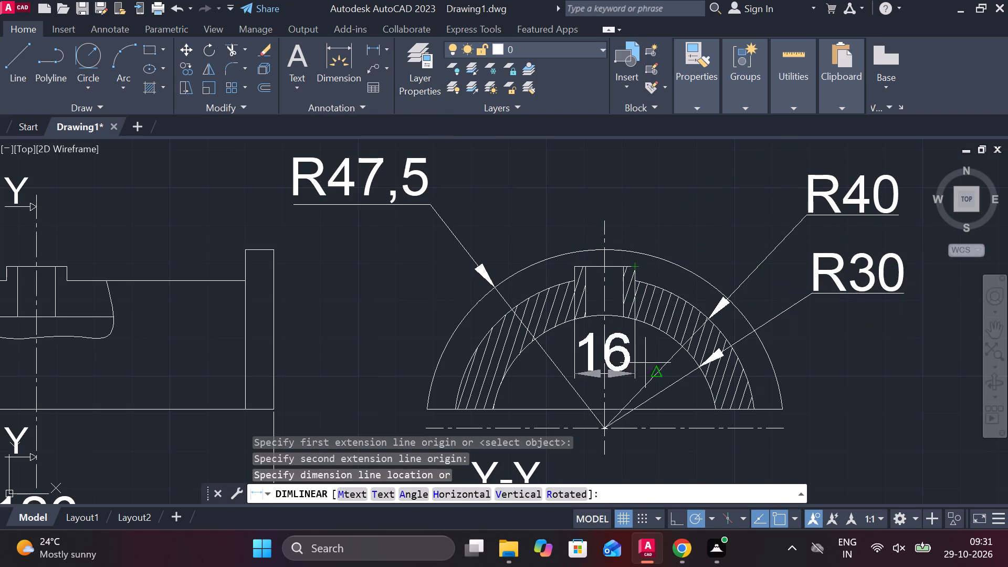
{"action": "middle_click_drag", "start_coordinate": [640, 370], "coordinate": [626, 173]}
{"action": "left_click", "coordinate": [668, 309]}
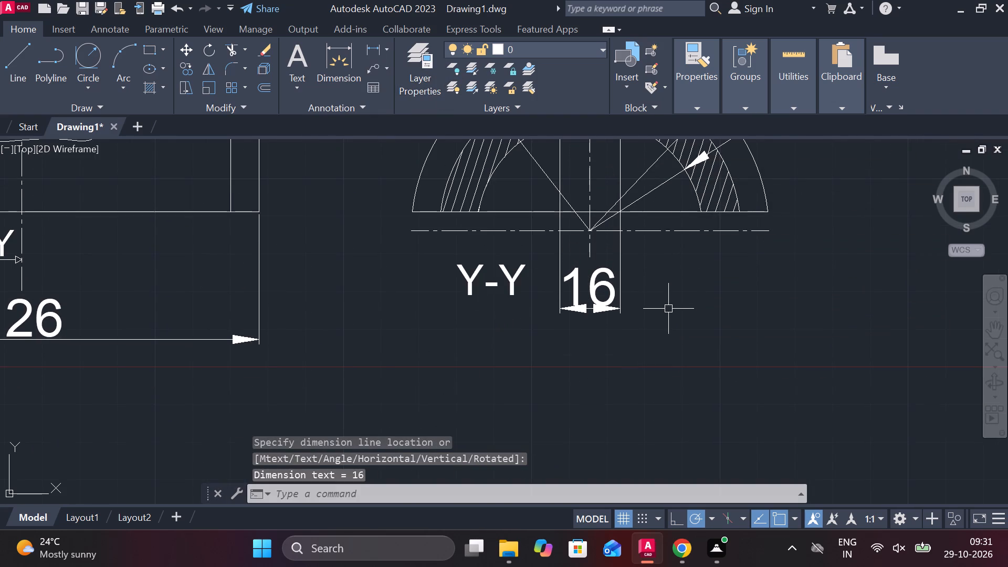
Add a linear dimension for the boss hole's width in section Y-Y, placed above the outer arc.
{"action": "middle_click_drag", "start_coordinate": [666, 282], "coordinate": [643, 342]}
{"action": "middle_click_drag", "start_coordinate": [593, 218], "coordinate": [597, 309]}
{"action": "key", "text": "space"}
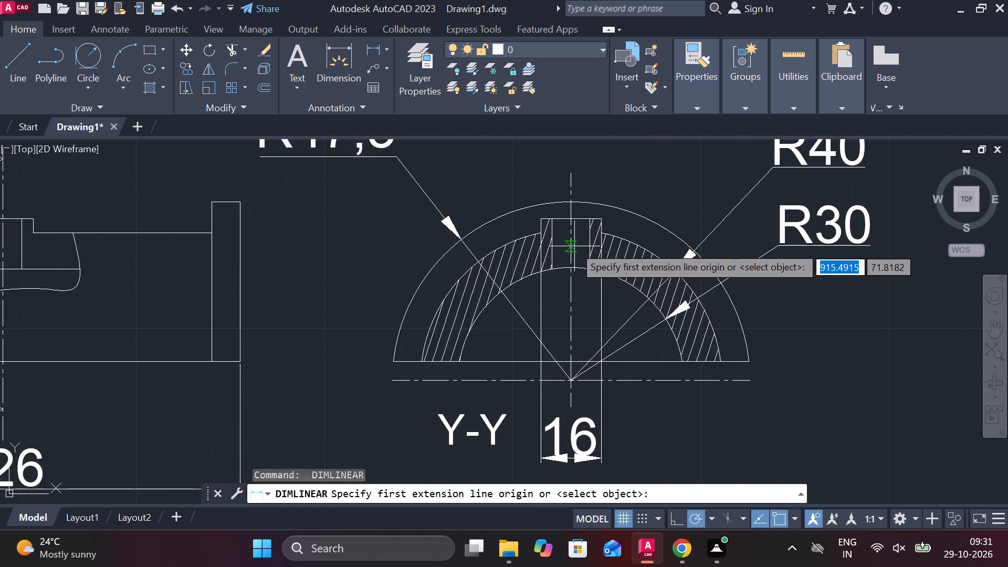
{"action": "left_click", "coordinate": [559, 221]}
{"action": "left_click", "coordinate": [594, 222]}
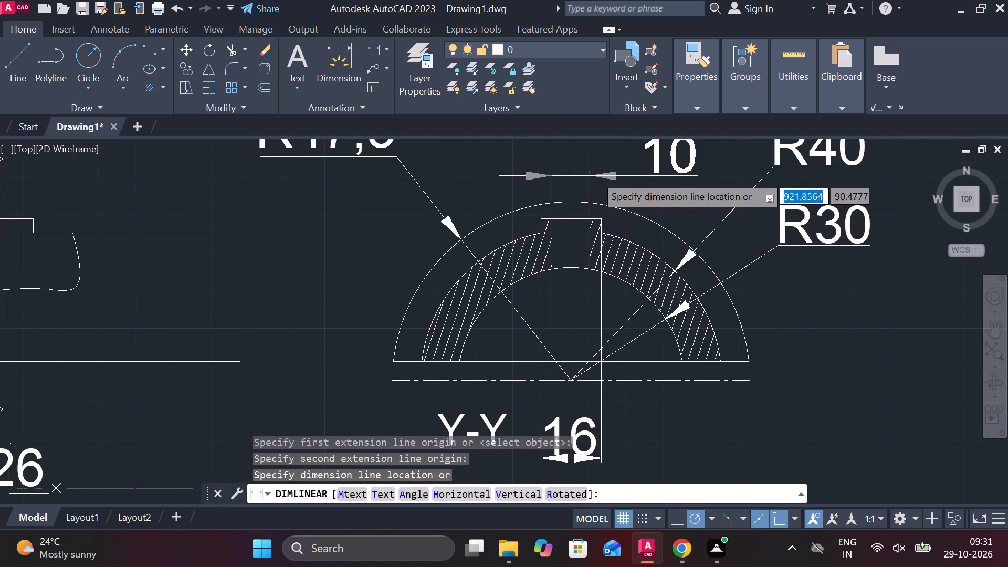
{"action": "middle_click_drag", "start_coordinate": [595, 171], "coordinate": [591, 234]}
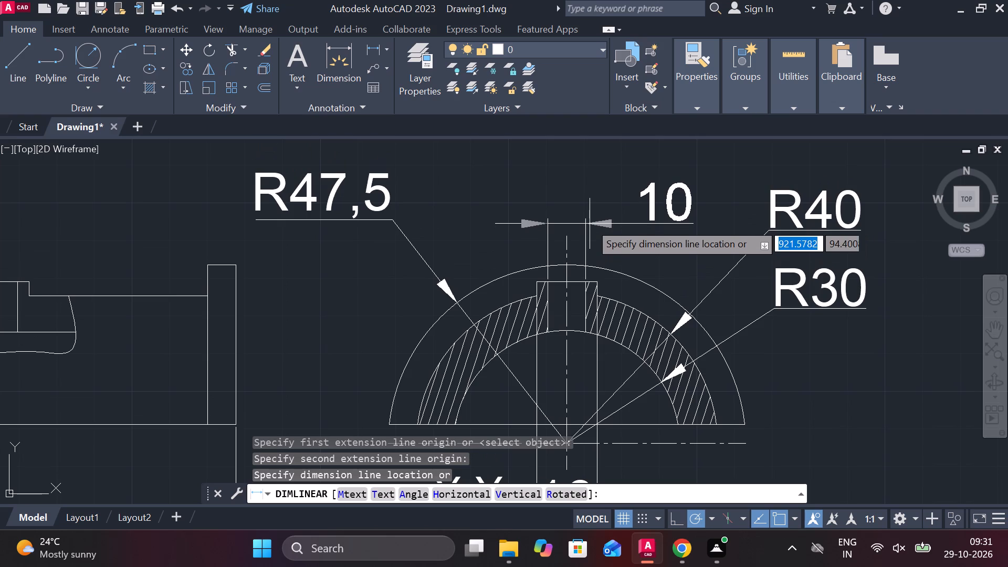
{"action": "left_click", "coordinate": [589, 213]}
{"action": "key", "text": "Escape"}
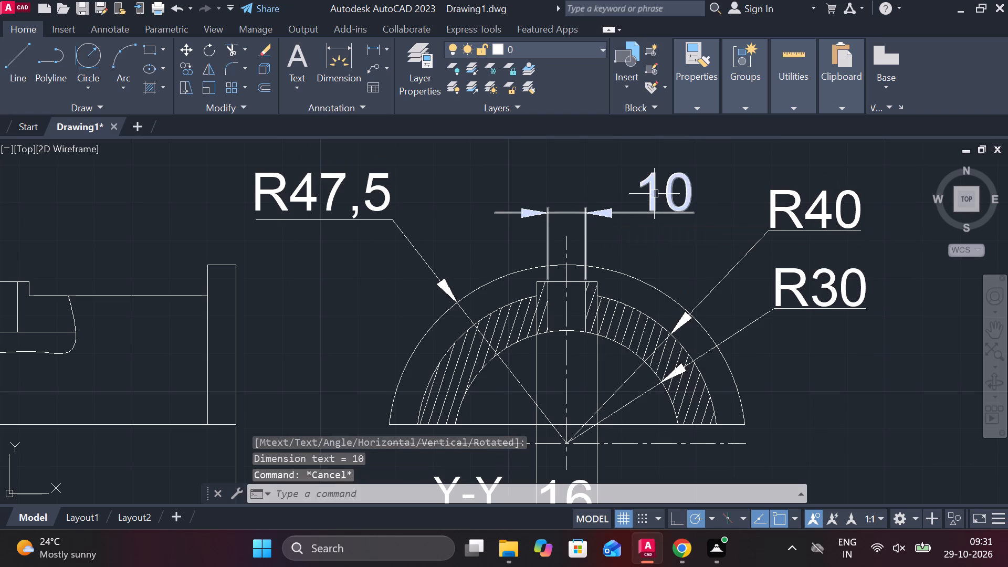
Prefix the boss hole's width dimension text with M so it reads M10.
{"action": "double_click", "coordinate": [653, 192]}
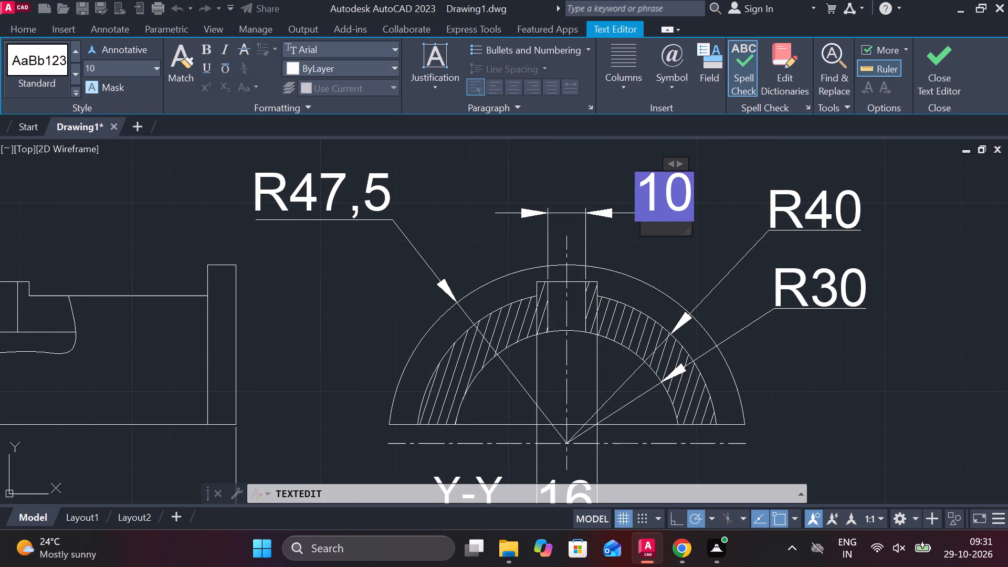
{"action": "key", "text": "m"}
{"action": "left_click", "coordinate": [939, 80]}
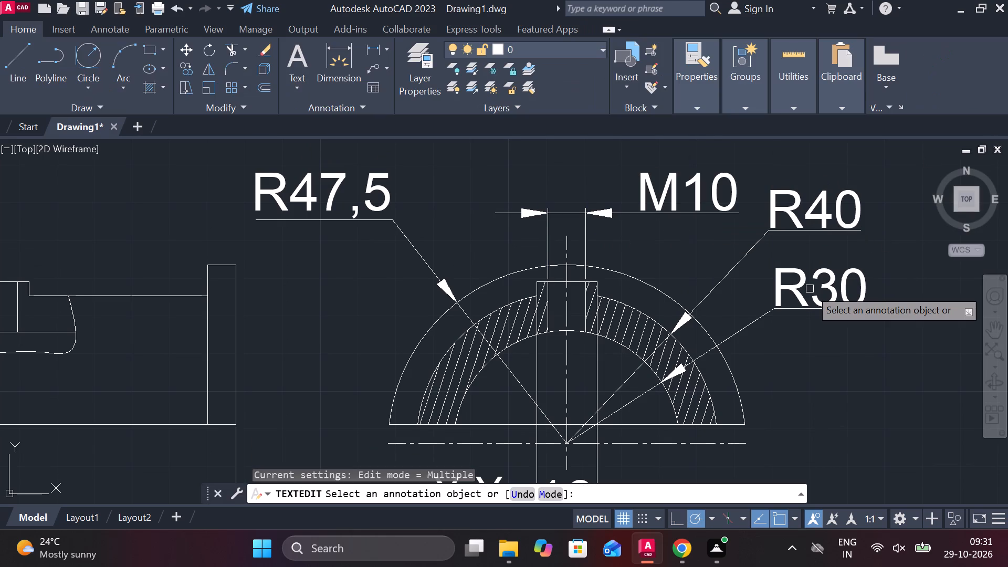
{"action": "scroll", "coordinate": [810, 289], "scroll_direction": "down", "scroll_amount": 2}
{"action": "middle_click_drag", "start_coordinate": [834, 324], "coordinate": [784, 298]}
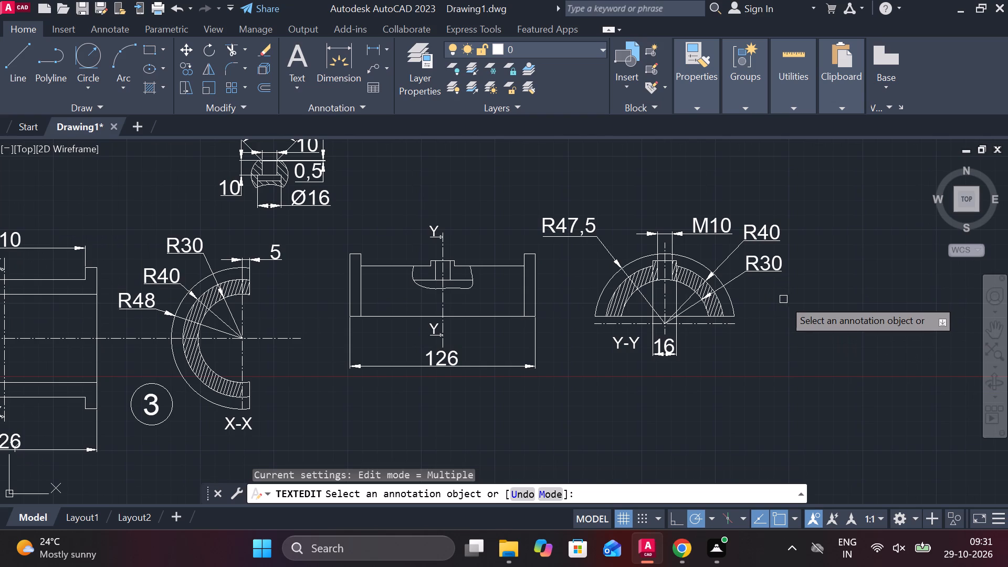
{"action": "key", "text": "Escape"}
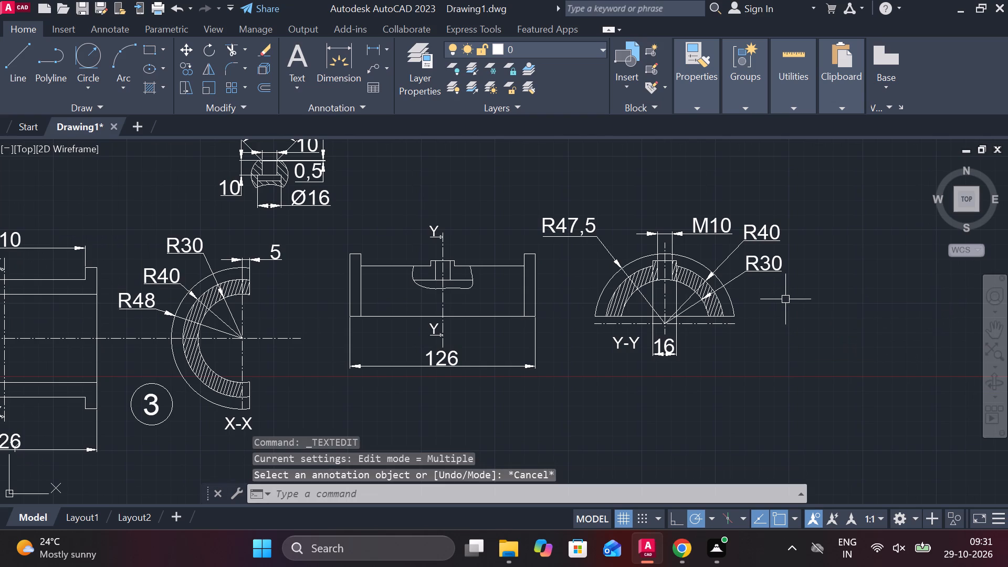
Add a vertical linear dimension from the boss top to the arc centre in section Y-Y, placed left of the view.
{"action": "left_click", "coordinate": [372, 49]}
{"action": "scroll", "coordinate": [689, 351], "scroll_direction": "up", "scroll_amount": 2}
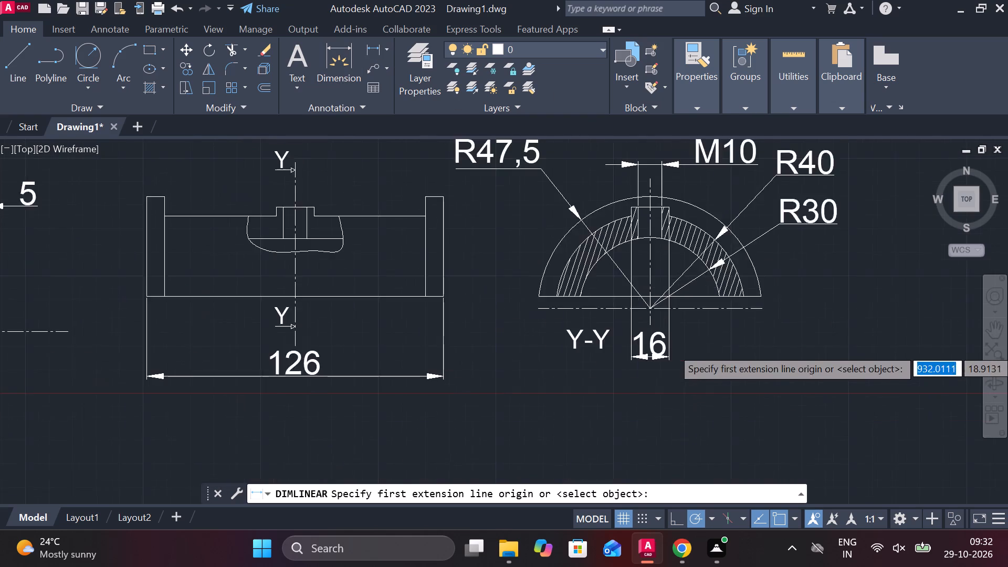
{"action": "middle_click_drag", "start_coordinate": [653, 185], "coordinate": [653, 262]}
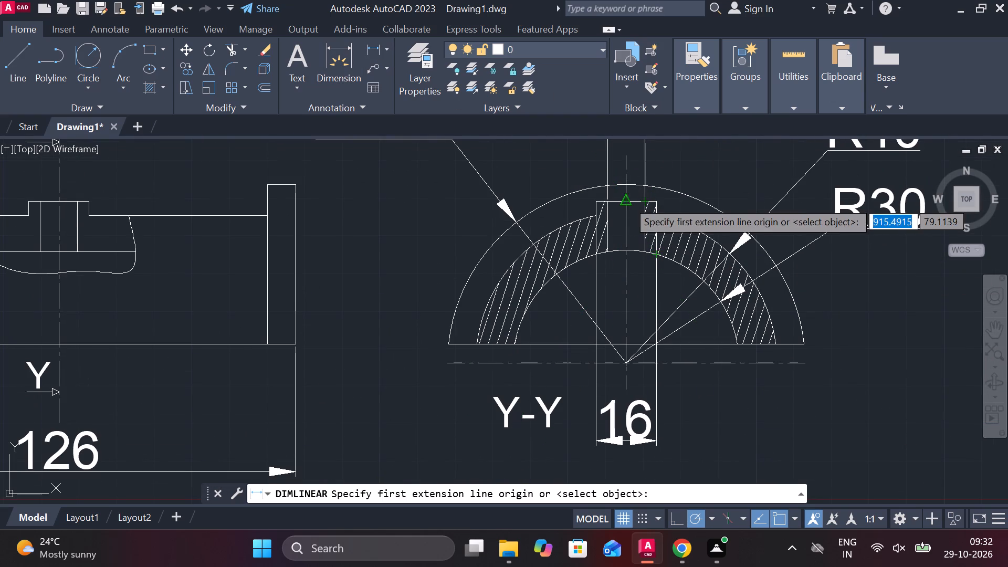
{"action": "left_click", "coordinate": [627, 201]}
{"action": "left_click", "coordinate": [628, 359]}
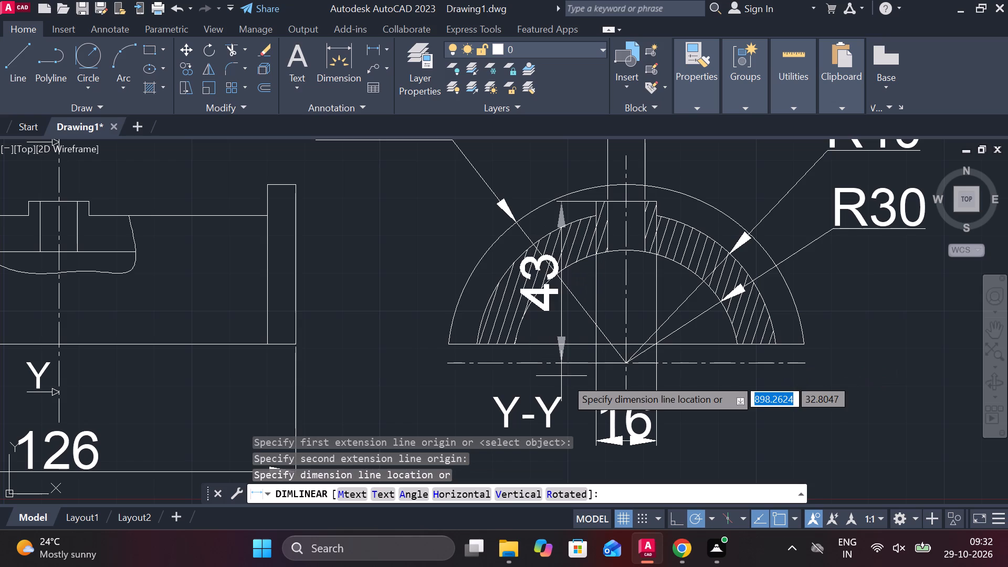
{"action": "left_click", "coordinate": [400, 353]}
Copy part 3's circled number to the space between the arched half-ring's side view and section Y-Y, below them.
{"action": "scroll", "coordinate": [493, 352], "scroll_direction": "down", "scroll_amount": 1}
{"action": "scroll", "coordinate": [622, 372], "scroll_direction": "down", "scroll_amount": 2}
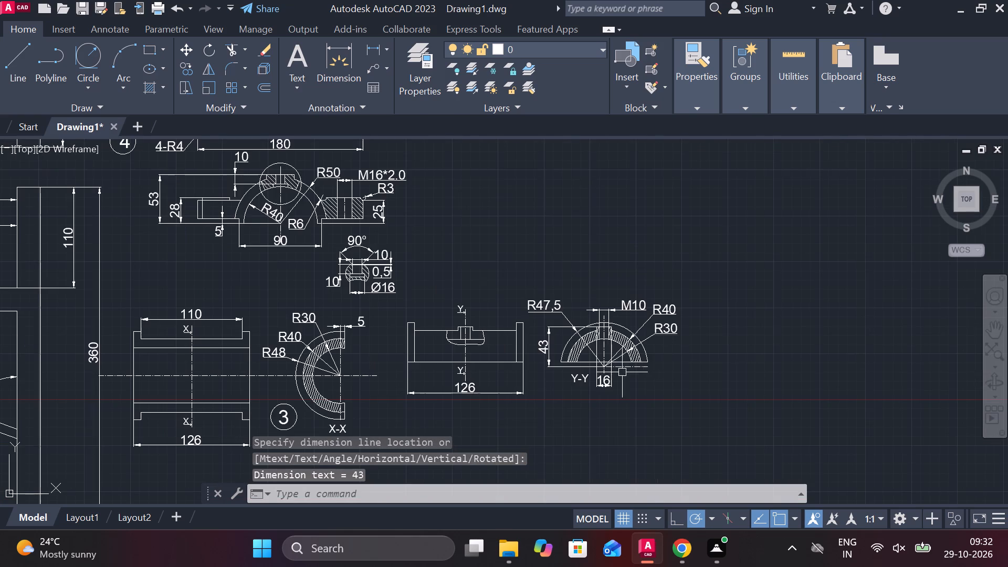
{"action": "middle_click_drag", "start_coordinate": [640, 374], "coordinate": [646, 352]}
{"action": "middle_click_drag", "start_coordinate": [429, 345], "coordinate": [437, 330]}
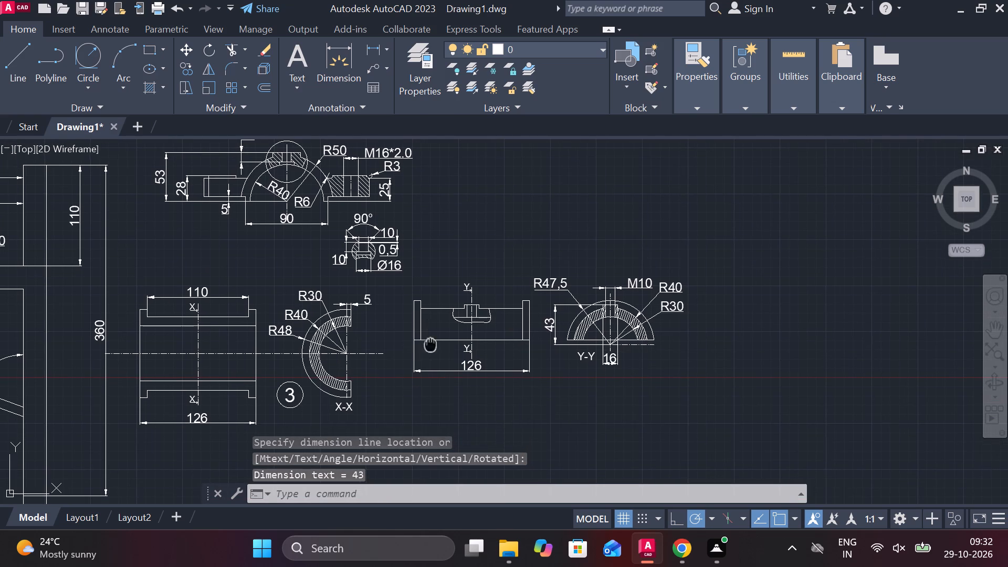
{"action": "middle_click_drag", "start_coordinate": [437, 330], "coordinate": [457, 288]}
{"action": "left_click", "coordinate": [336, 358]}
{"action": "left_click", "coordinate": [309, 323]}
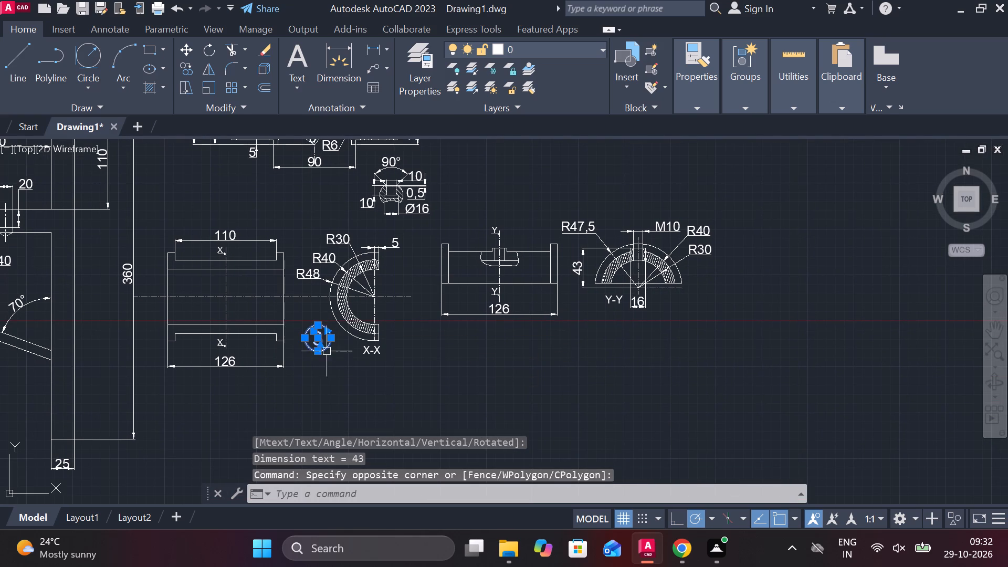
{"action": "type", "text": "CO"}
{"action": "key", "text": "Return"}
{"action": "left_click", "coordinate": [353, 385]}
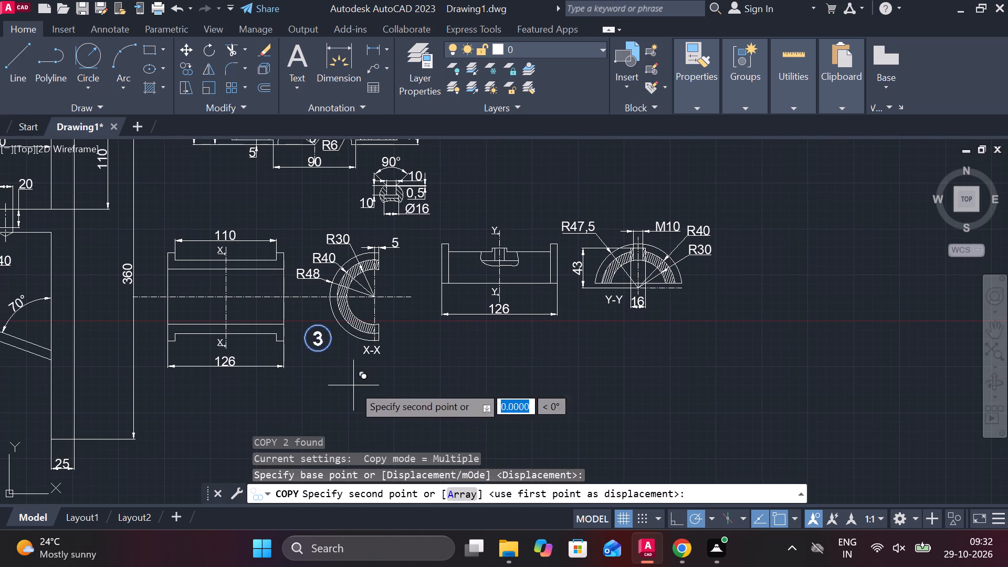
{"action": "left_click", "coordinate": [617, 364]}
{"action": "key", "text": "Escape"}
Change the copied circled number beside the arched half-ring's views to 2.
{"action": "scroll", "coordinate": [570, 288], "scroll_direction": "up", "scroll_amount": 2}
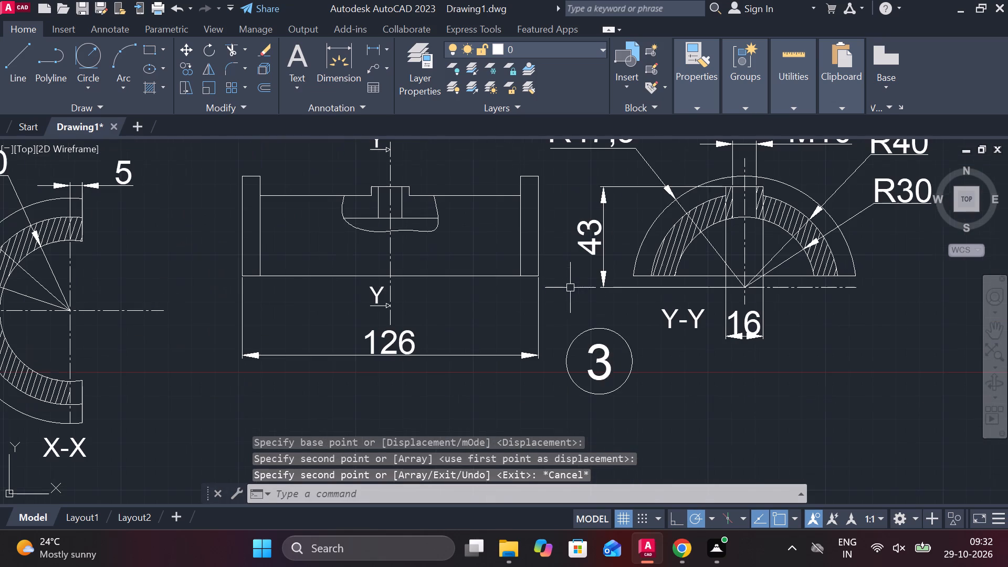
{"action": "double_click", "coordinate": [606, 365]}
{"action": "key", "text": "BackSpace"}
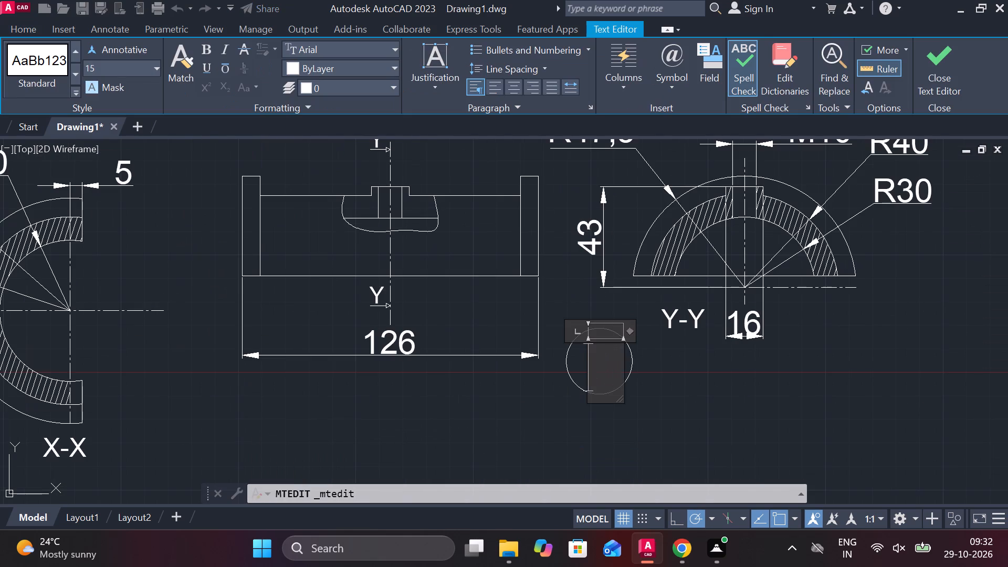
{"action": "key", "text": "2"}
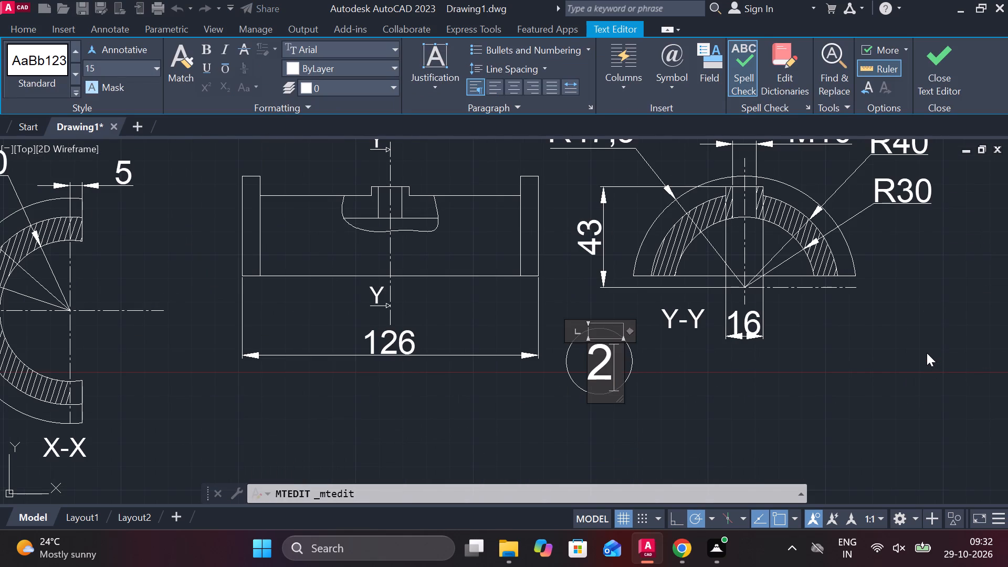
{"action": "left_click", "coordinate": [947, 78]}
Move part 2's side view, section Y-Y, dimensions and circled number up, to the right of part 4's top view.
{"action": "scroll", "coordinate": [702, 334], "scroll_direction": "down", "scroll_amount": 2}
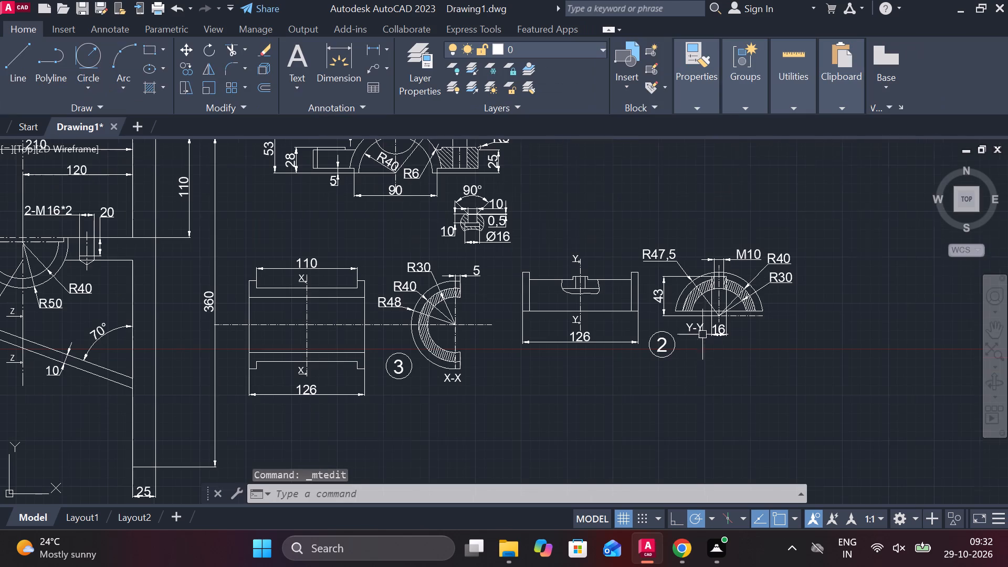
{"action": "left_click", "coordinate": [511, 254]}
{"action": "key", "text": "Escape"}
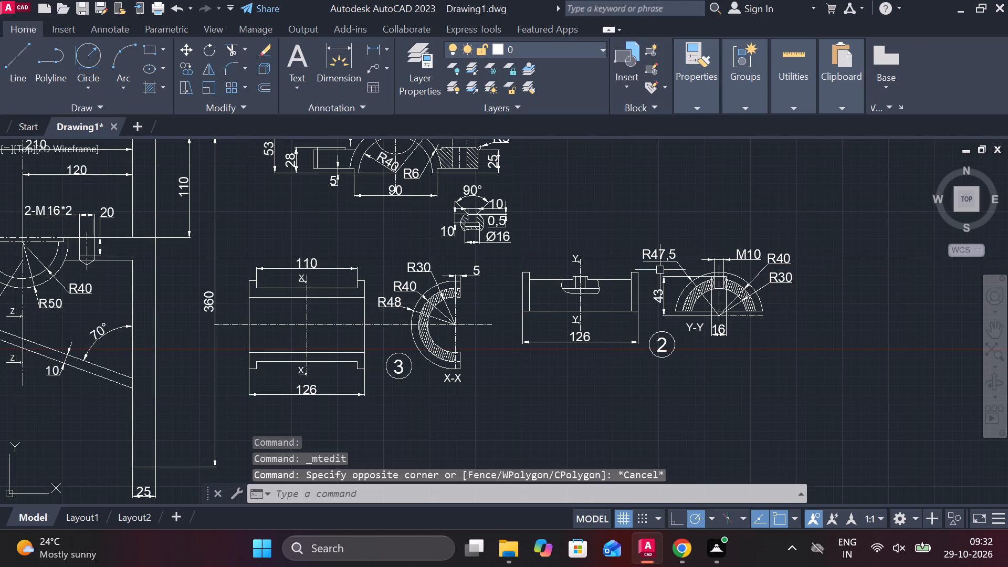
{"action": "left_click", "coordinate": [886, 372]}
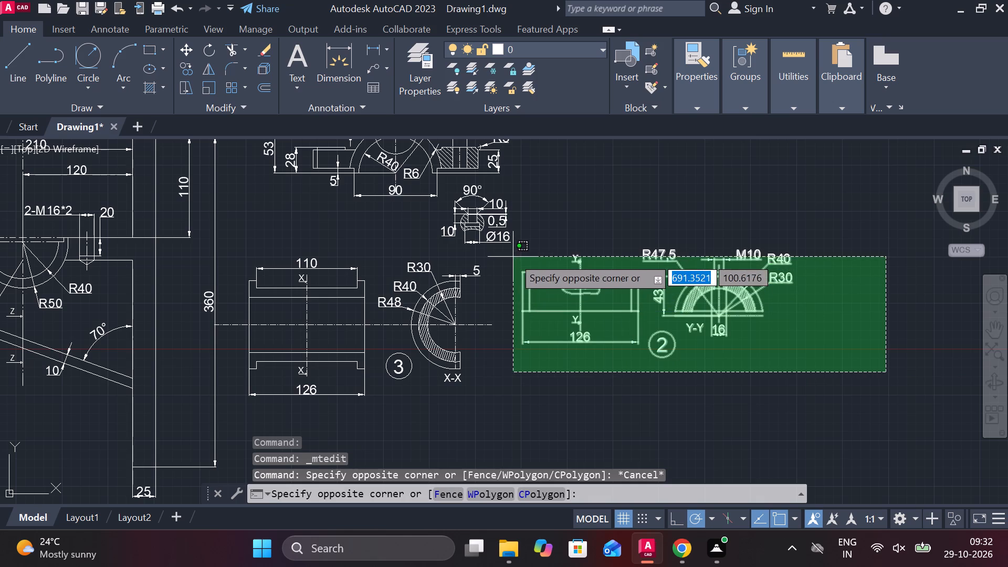
{"action": "left_click", "coordinate": [517, 234]}
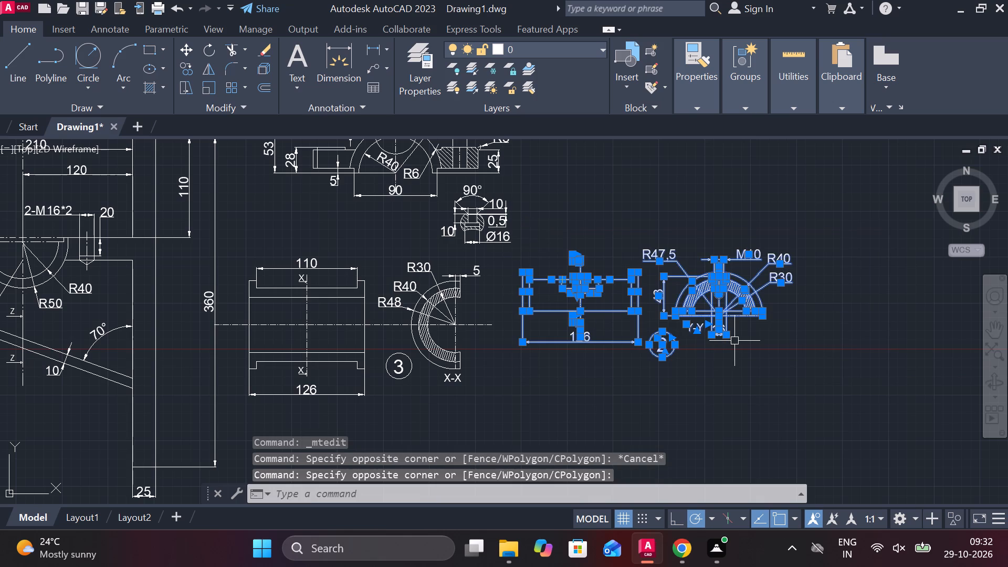
{"action": "key", "text": "m"}
{"action": "key", "text": "Return"}
{"action": "left_click", "coordinate": [748, 346]}
{"action": "scroll", "coordinate": [759, 349], "scroll_direction": "down", "scroll_amount": 2}
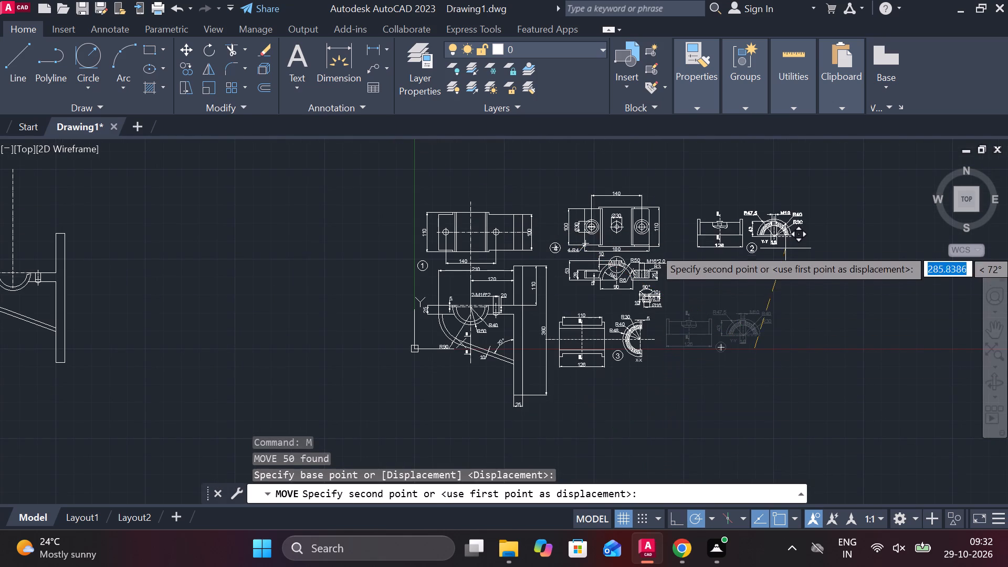
{"action": "left_click", "coordinate": [764, 239]}
Draw a closed 28 by 3 rectangle with lines in the empty area below part 2's views.
{"action": "middle_click_drag", "start_coordinate": [784, 328], "coordinate": [758, 327]}
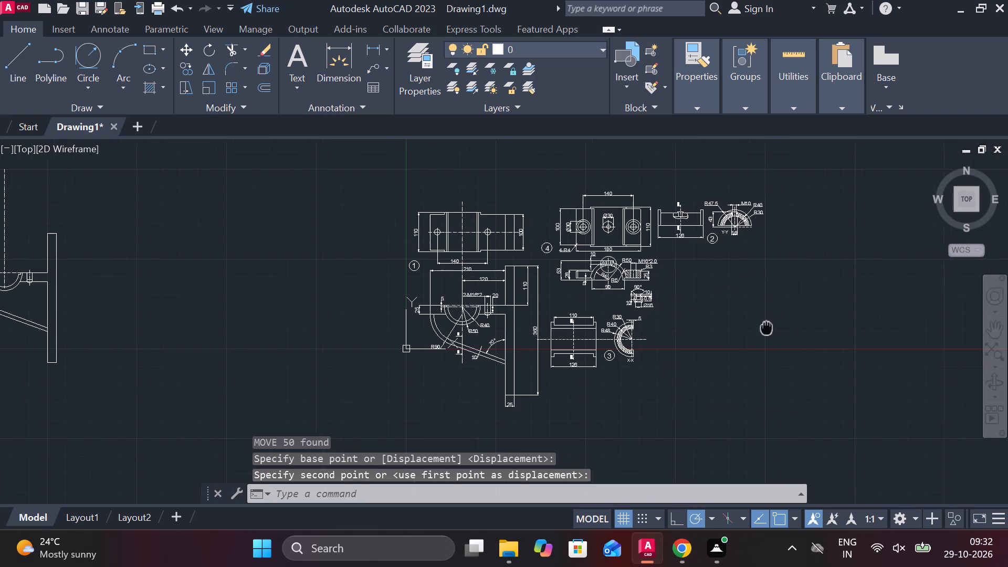
{"action": "middle_click_drag", "start_coordinate": [758, 327], "coordinate": [723, 311]}
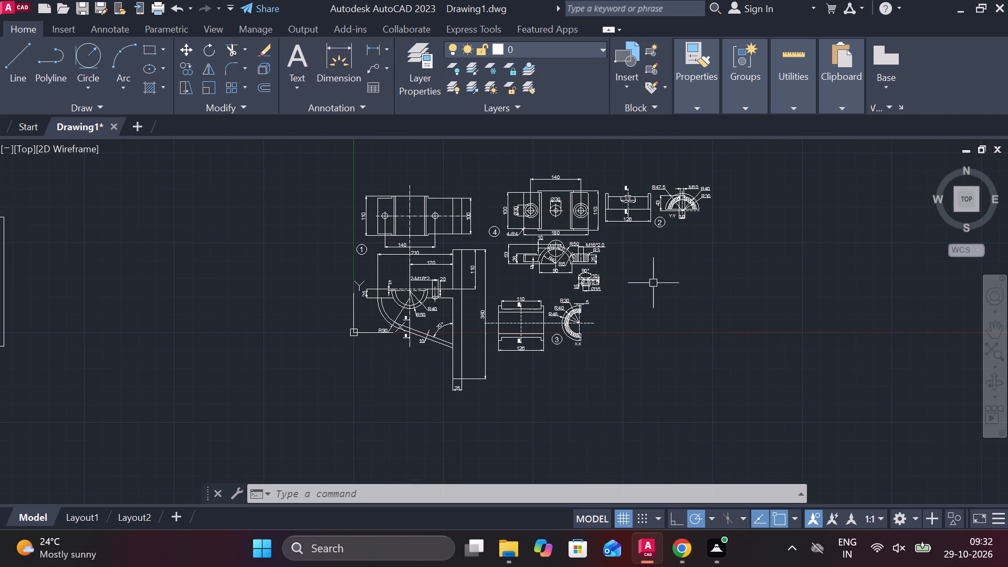
{"action": "middle_click_drag", "start_coordinate": [653, 280], "coordinate": [642, 342]}
{"action": "scroll", "coordinate": [635, 320], "scroll_direction": "up", "scroll_amount": 2}
{"action": "key", "text": "l"}
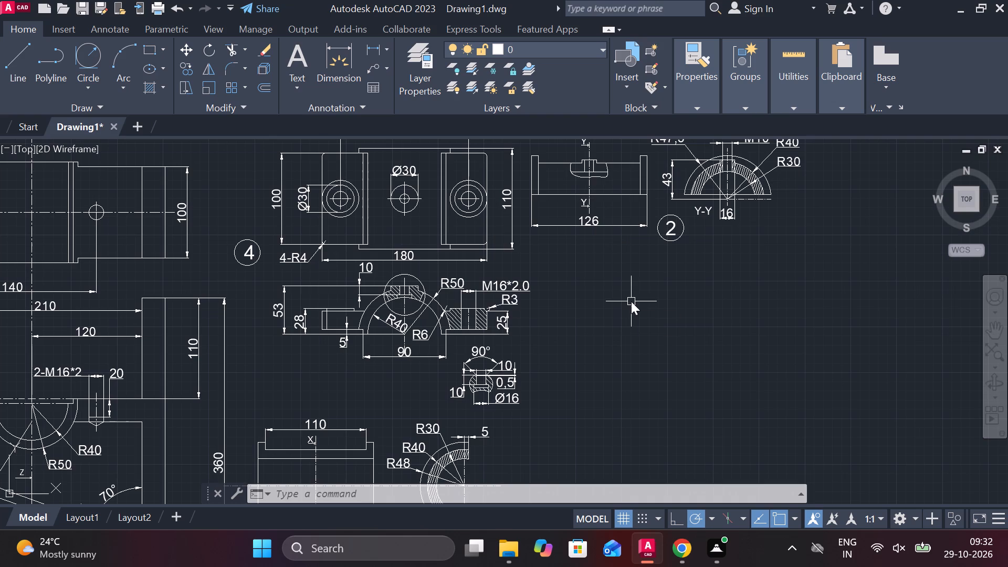
{"action": "key", "text": "Return"}
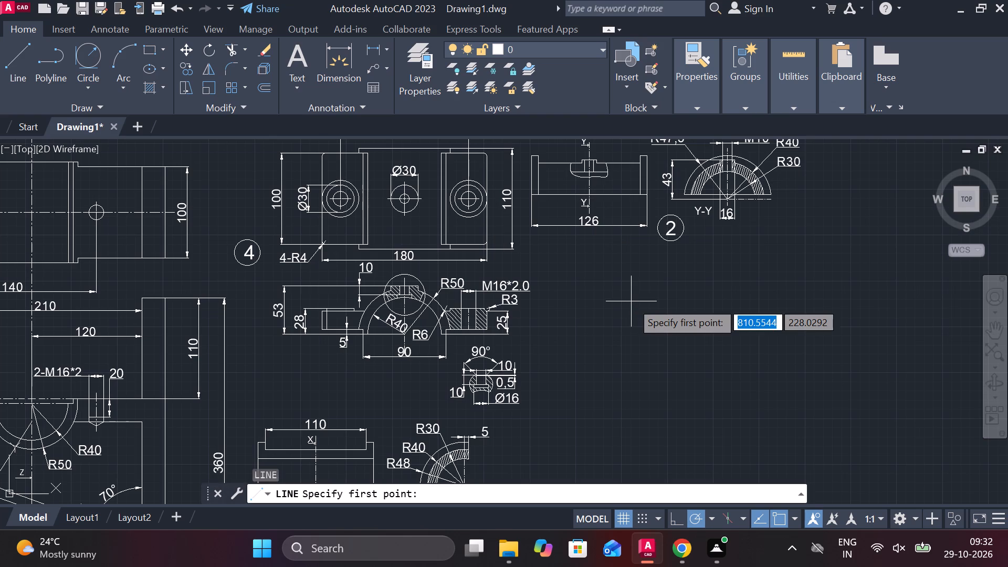
{"action": "left_click", "coordinate": [631, 299]}
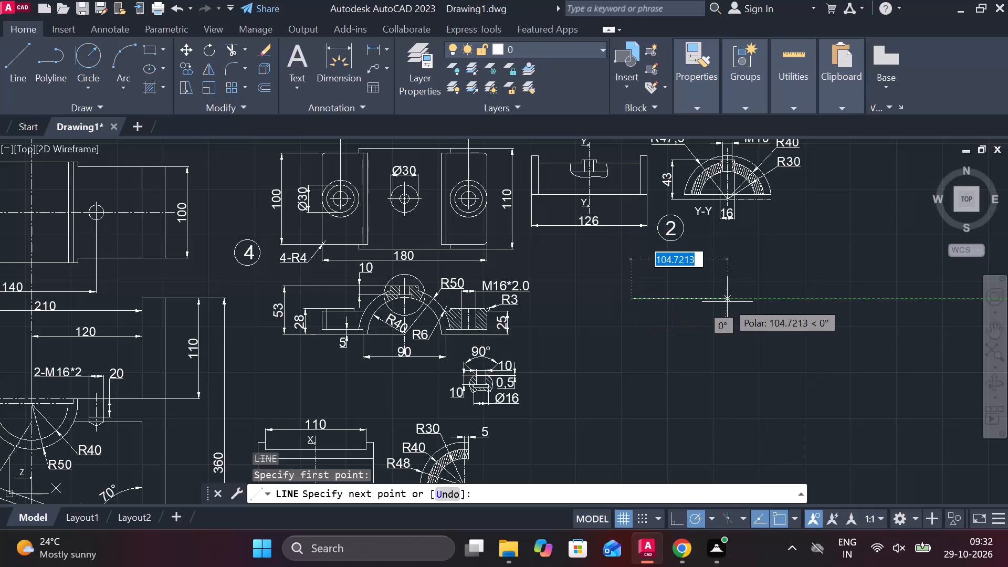
{"action": "key", "text": "2"}
{"action": "key", "text": "8"}
{"action": "key", "text": "Return"}
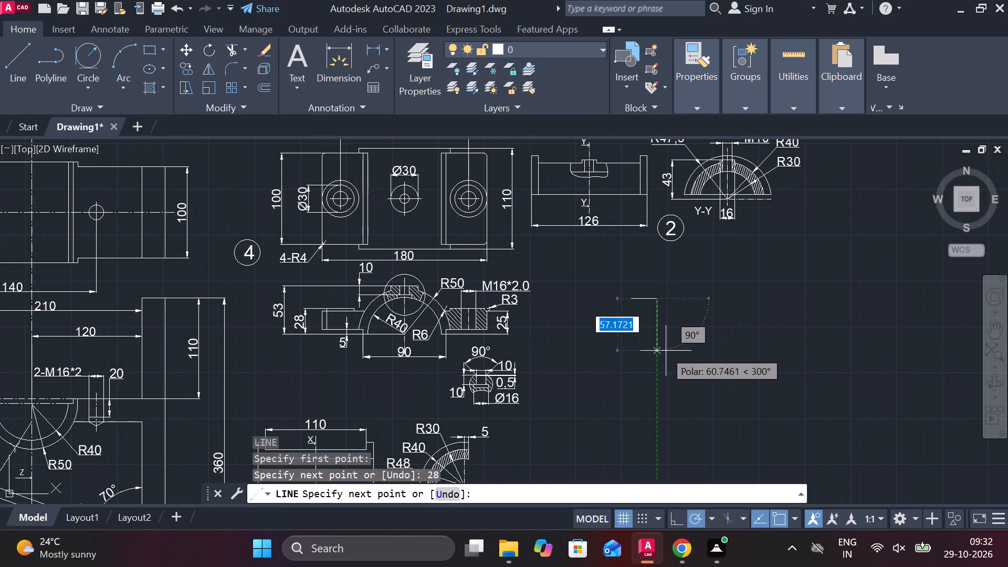
{"action": "type", "text": "3"}
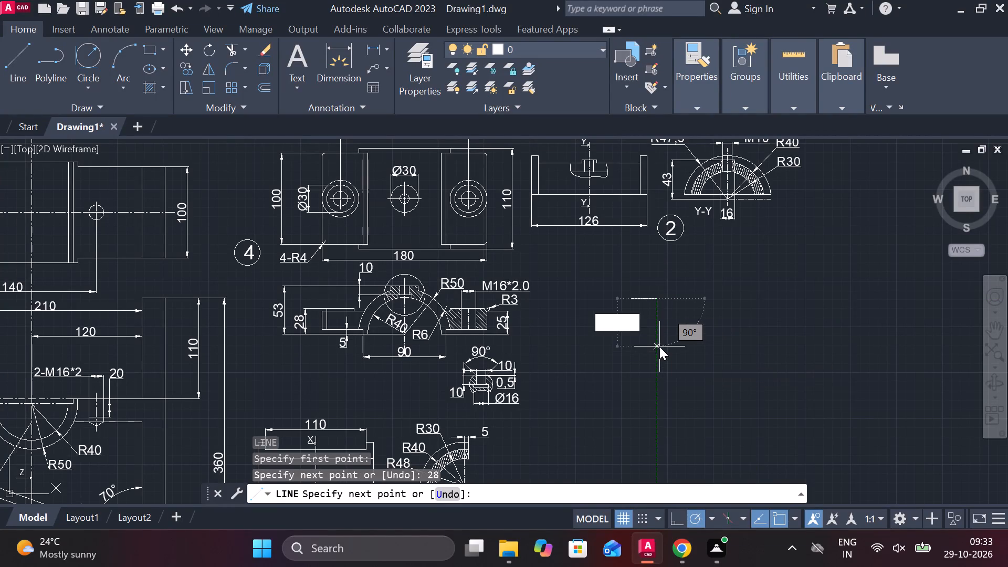
{"action": "key", "text": "space"}
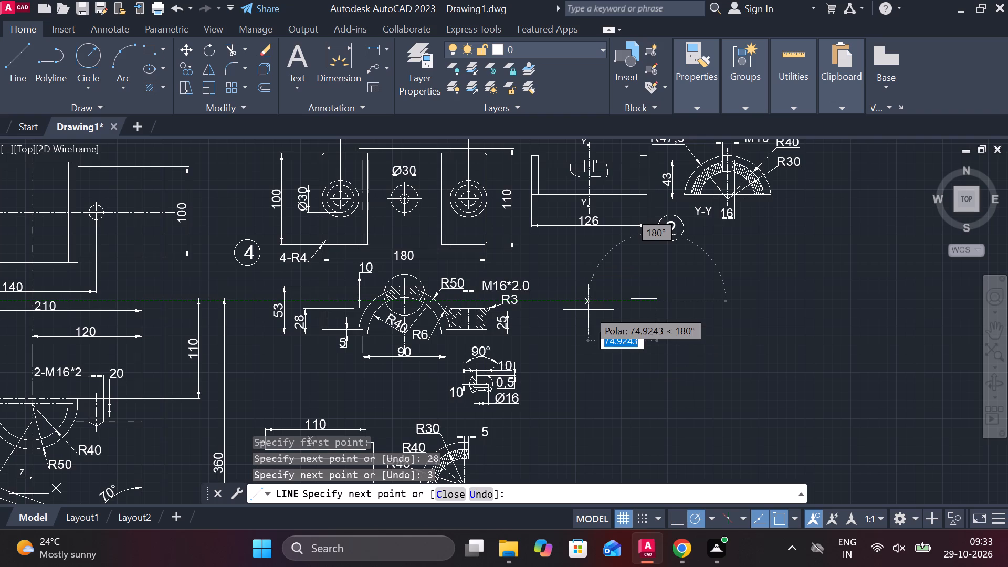
{"action": "type", "text": "28"}
{"action": "key", "text": "Return"}
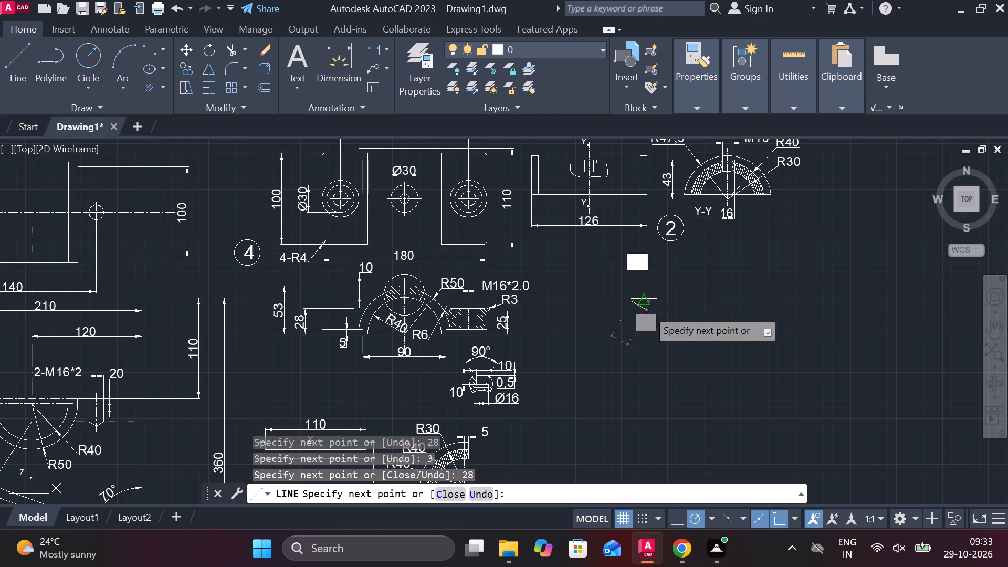
{"action": "scroll", "coordinate": [631, 320], "scroll_direction": "up", "scroll_amount": 3}
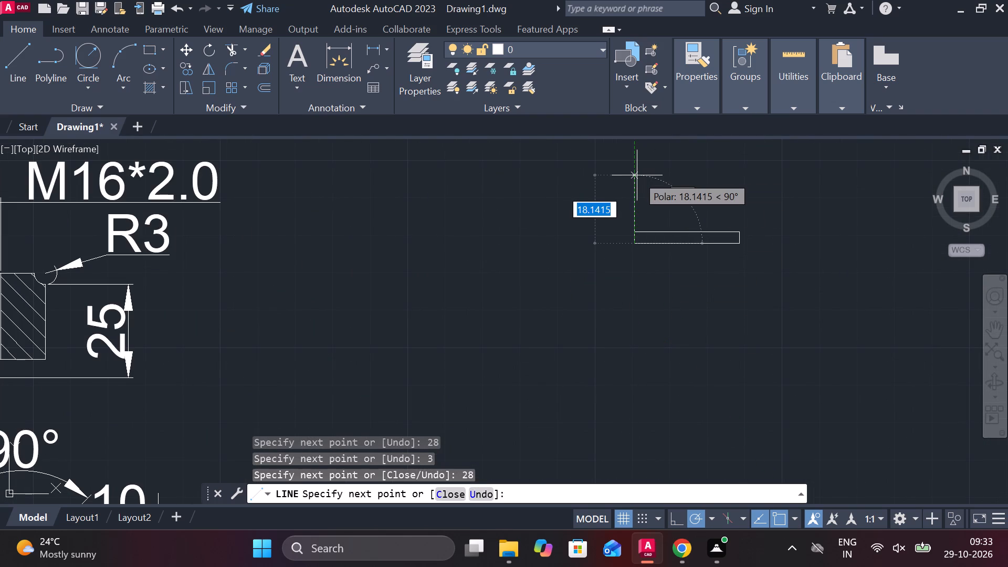
{"action": "type", "text": "3"}
{"action": "key", "text": "space"}
{"action": "key", "text": "Escape"}
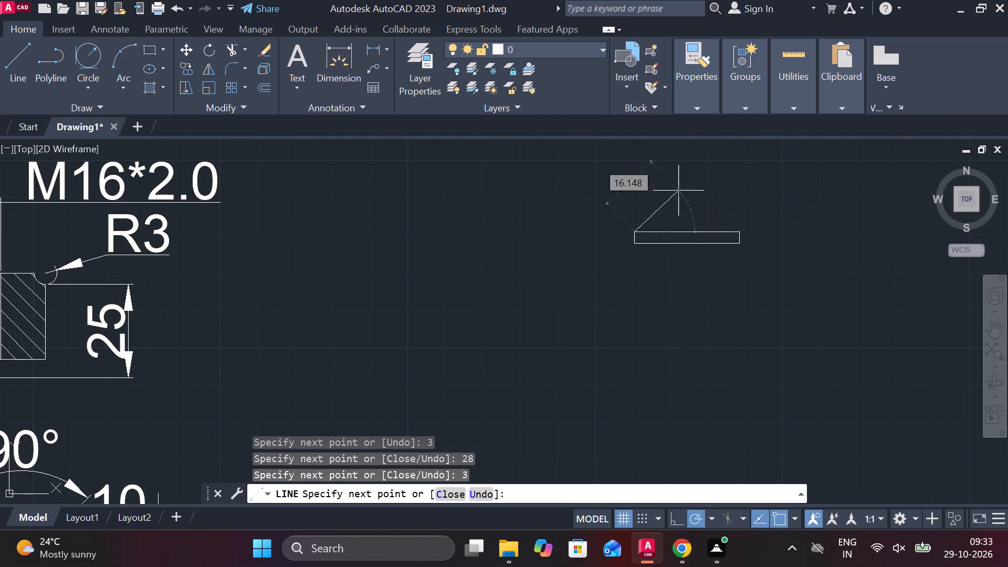
Offset both short ends of the thin rectangle inward by 6.
{"action": "scroll", "coordinate": [742, 232], "scroll_direction": "up", "scroll_amount": 2}
{"action": "left_click", "coordinate": [738, 244]}
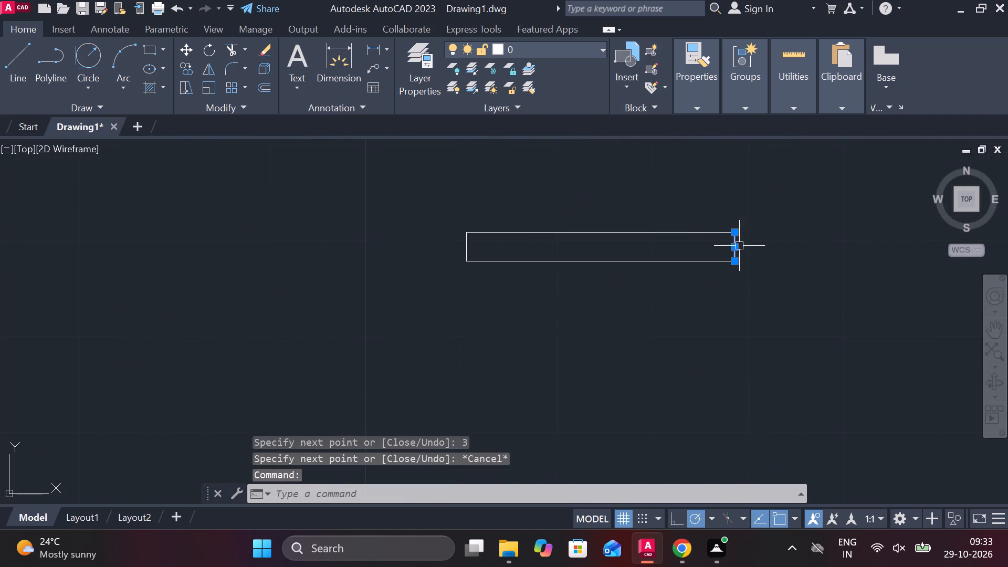
{"action": "key", "text": "o"}
{"action": "key", "text": "Return"}
{"action": "key", "text": "Return"}
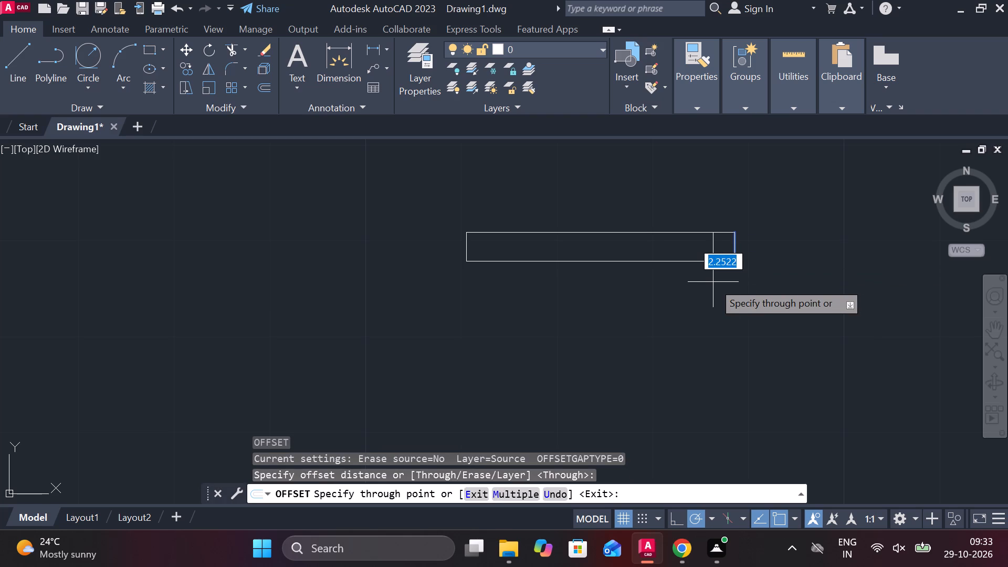
{"action": "type", "text": "6"}
{"action": "key", "text": "space"}
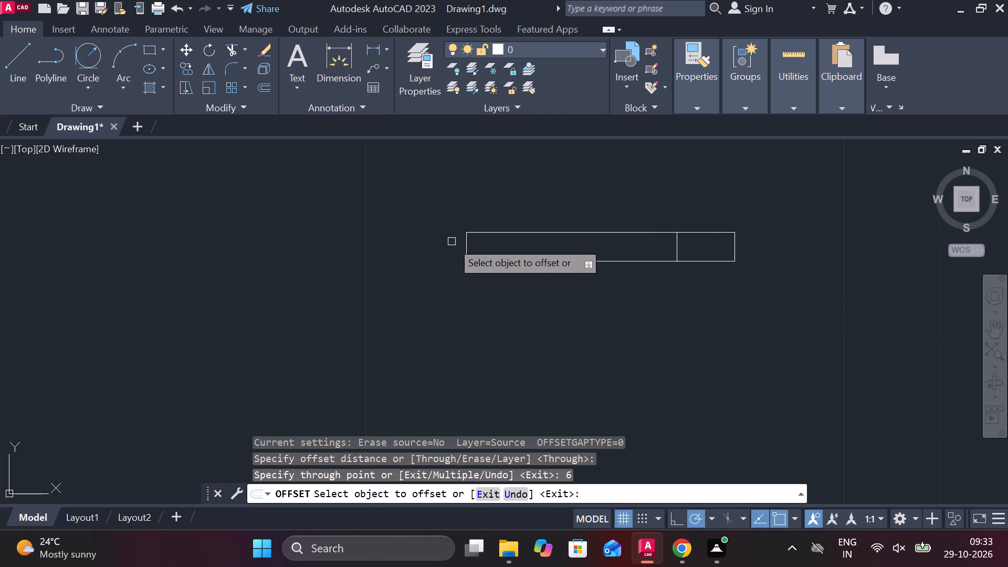
{"action": "left_click", "coordinate": [463, 247]}
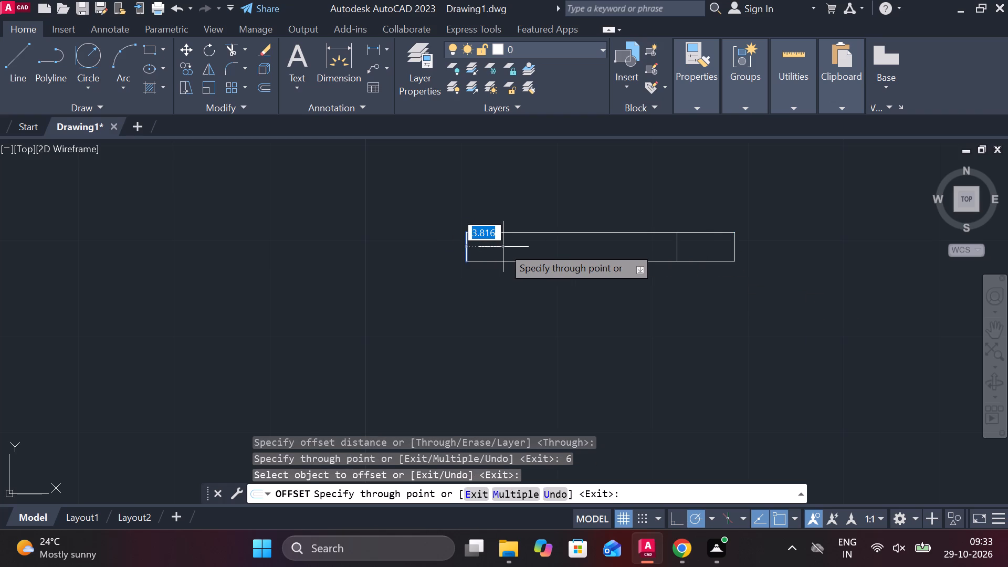
{"action": "type", "text": "6"}
{"action": "key", "text": "space"}
{"action": "scroll", "coordinate": [605, 269], "scroll_direction": "down", "scroll_amount": 2}
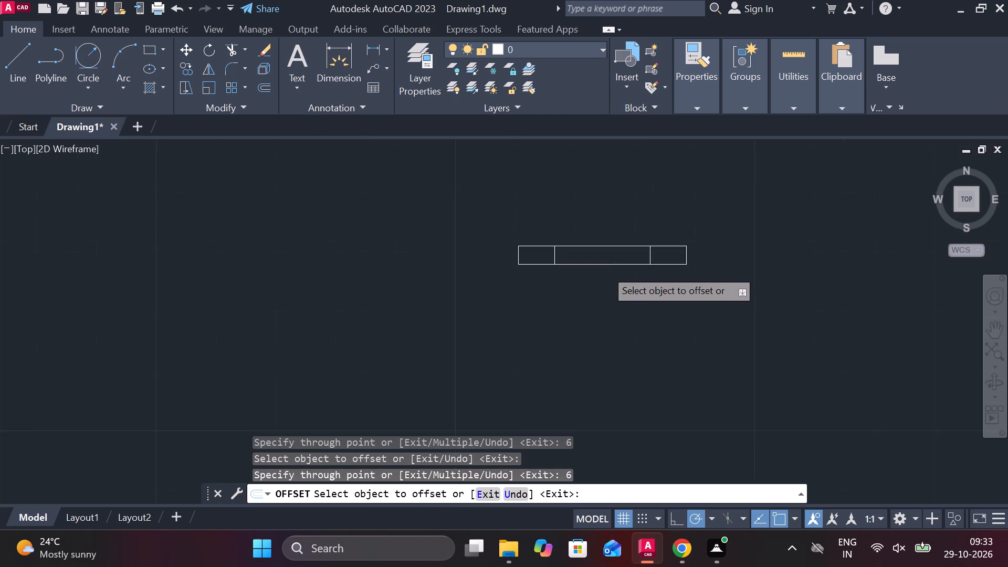
{"action": "key", "text": "Escape"}
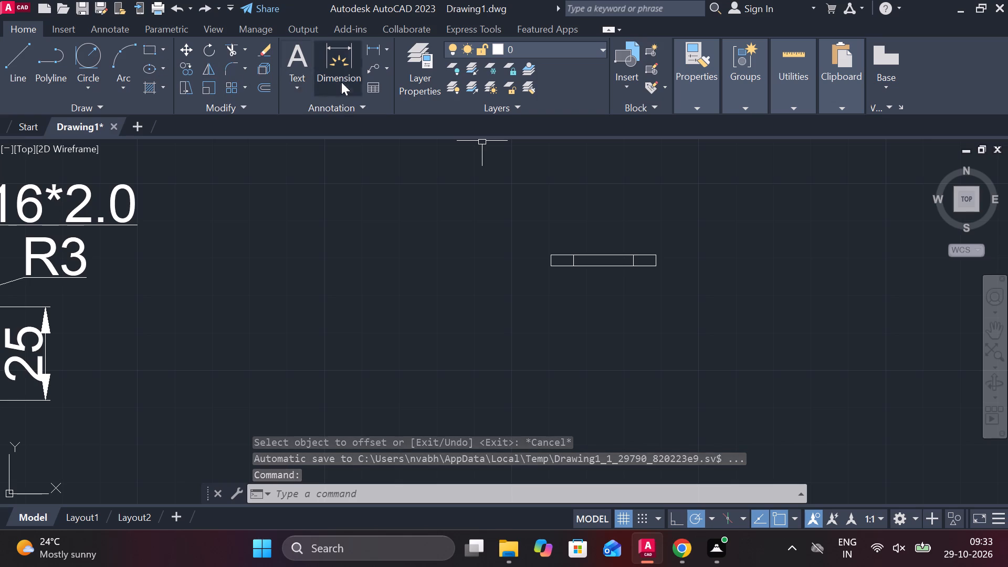
Hatch the two 6-wide end sections of the thin rectangle, leaving the middle section open.
{"action": "left_click", "coordinate": [154, 87]}
{"action": "scroll", "coordinate": [584, 251], "scroll_direction": "up", "scroll_amount": 2}
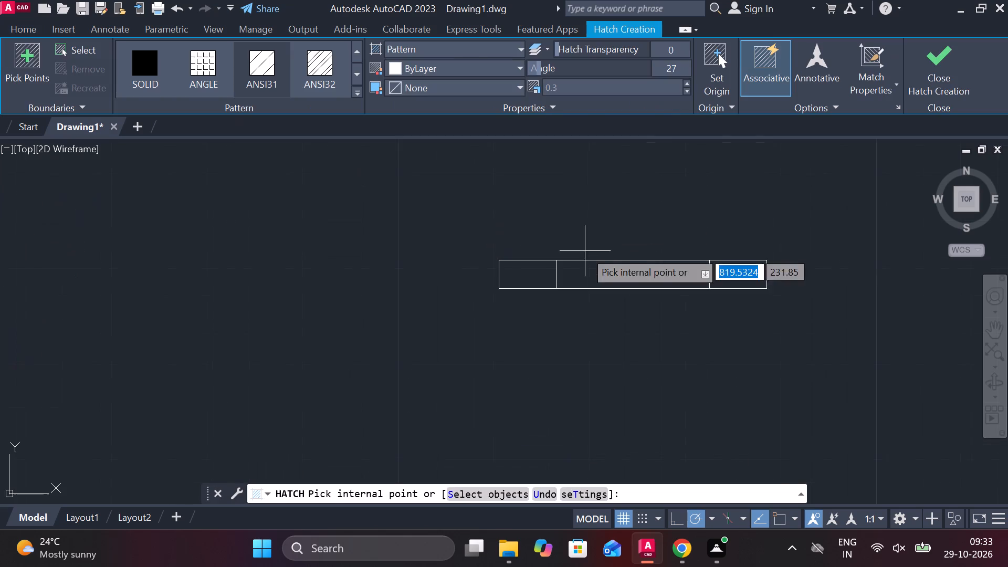
{"action": "left_click", "coordinate": [730, 271]}
{"action": "left_click", "coordinate": [525, 279]}
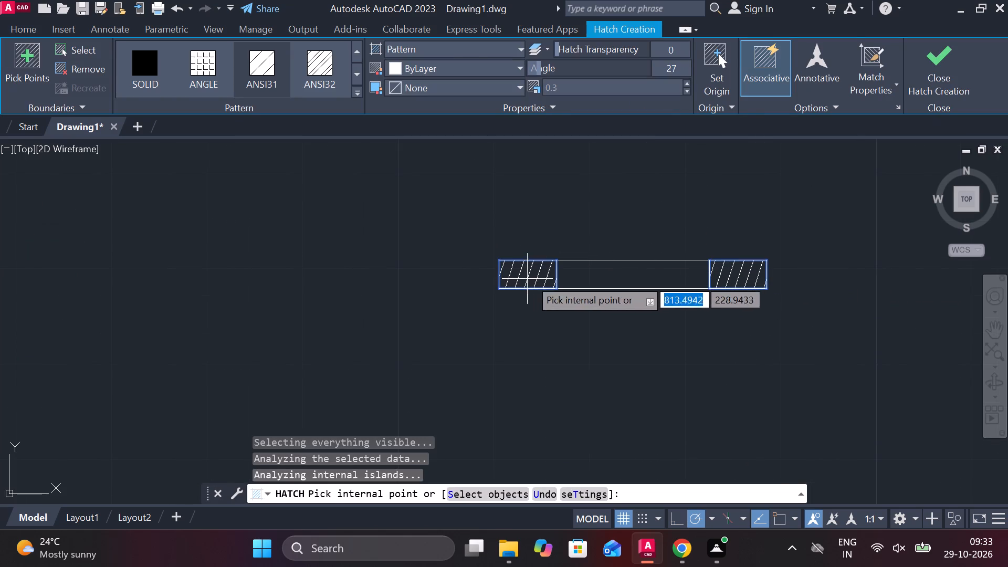
{"action": "scroll", "coordinate": [761, 300], "scroll_direction": "down", "scroll_amount": 1}
{"action": "key", "text": "Escape"}
Place two copies of the hatched washer section above the undimensioned bracket view's vertical plate.
{"action": "left_click_drag", "start_coordinate": [524, 246], "coordinate": [547, 246]}
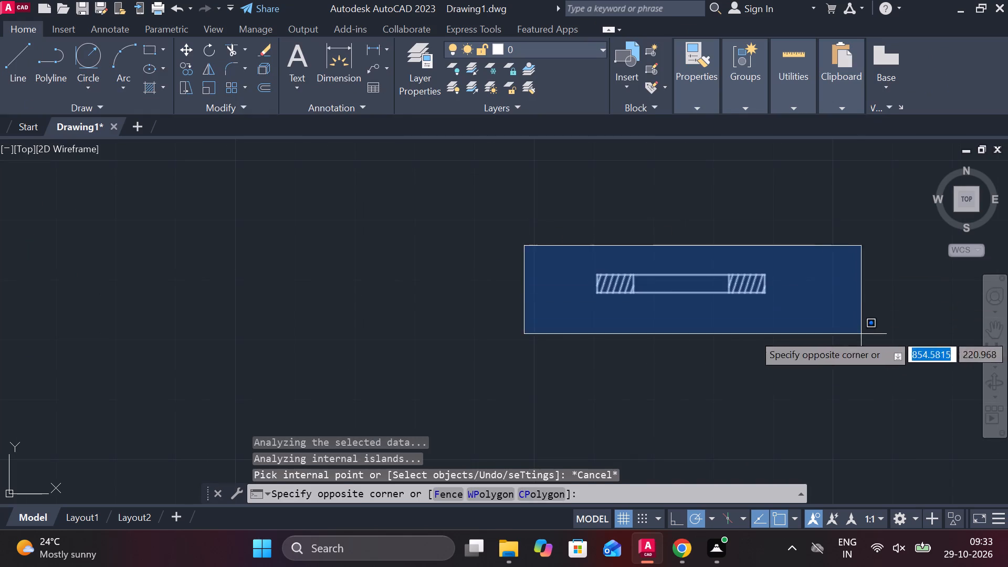
{"action": "left_click", "coordinate": [861, 332]}
{"action": "type", "text": "CO"}
{"action": "key", "text": "Return"}
{"action": "left_click", "coordinate": [861, 331]}
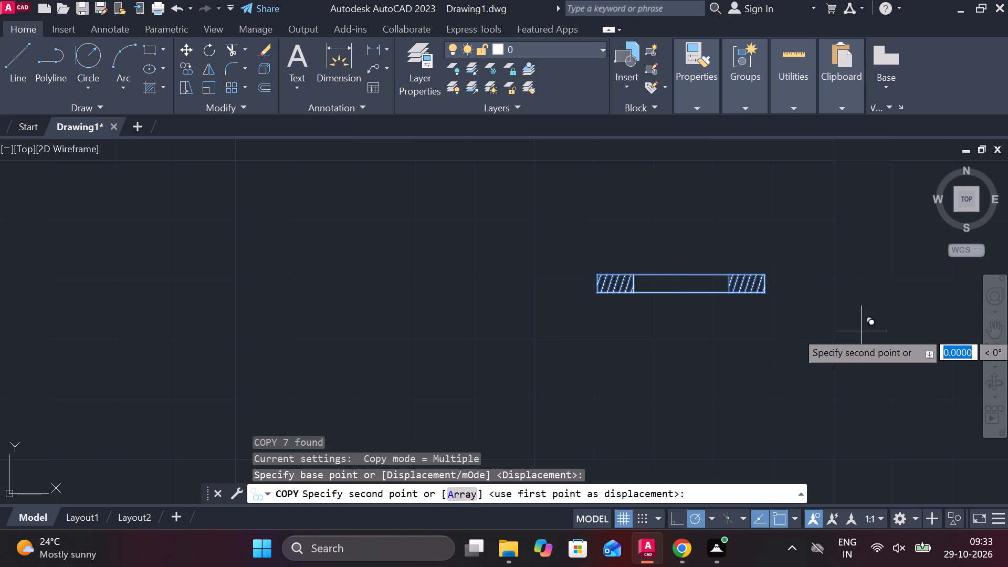
{"action": "scroll", "coordinate": [861, 331], "scroll_direction": "down", "scroll_amount": 3}
{"action": "scroll", "coordinate": [822, 365], "scroll_direction": "down", "scroll_amount": 3}
{"action": "middle_click_drag", "start_coordinate": [418, 367], "coordinate": [587, 309]}
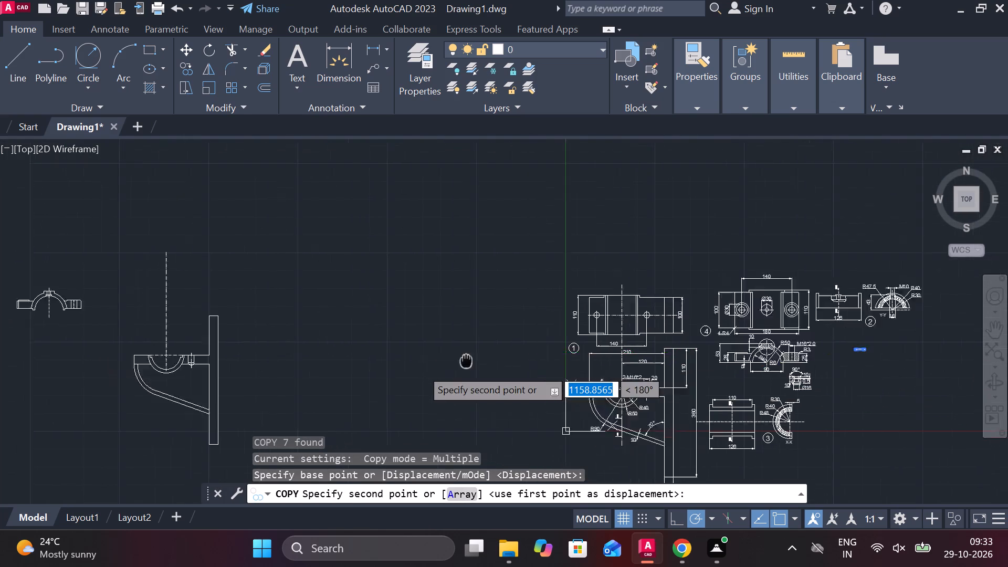
{"action": "middle_click_drag", "start_coordinate": [587, 309], "coordinate": [707, 280]}
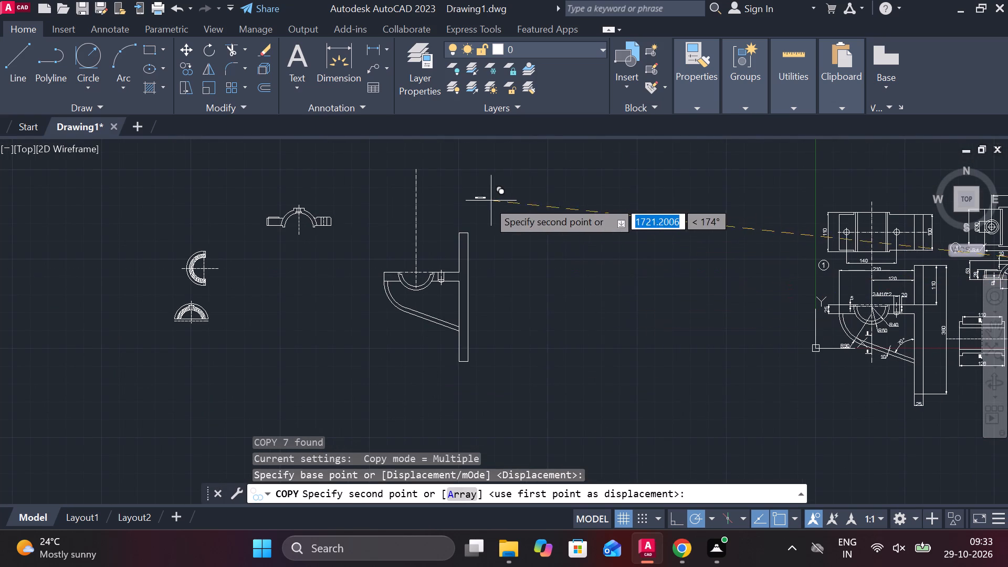
{"action": "left_click", "coordinate": [492, 186]}
{"action": "left_click", "coordinate": [495, 194]}
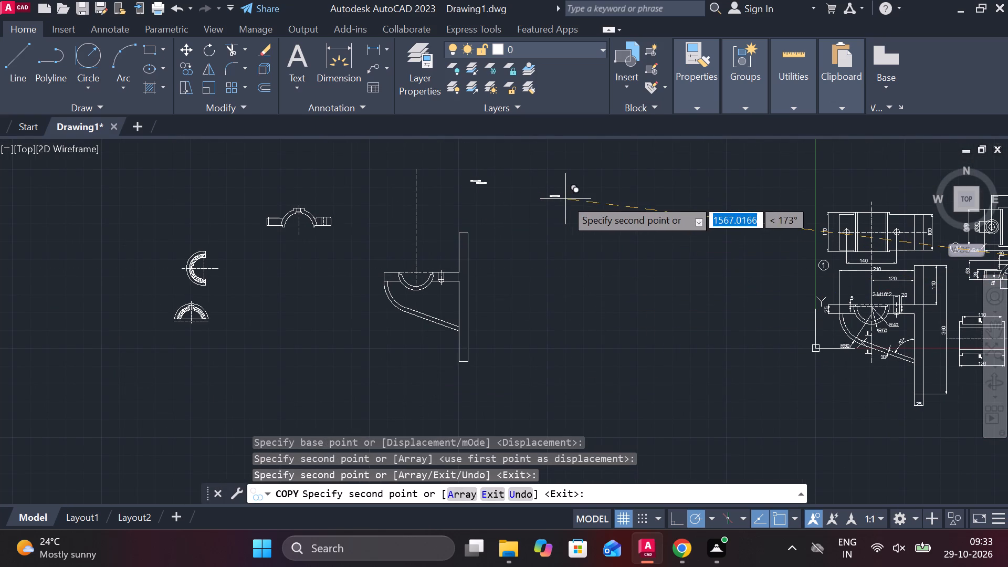
{"action": "scroll", "coordinate": [457, 172], "scroll_direction": "up", "scroll_amount": 3}
{"action": "scroll", "coordinate": [581, 205], "scroll_direction": "up", "scroll_amount": 2}
{"action": "key", "text": "Escape"}
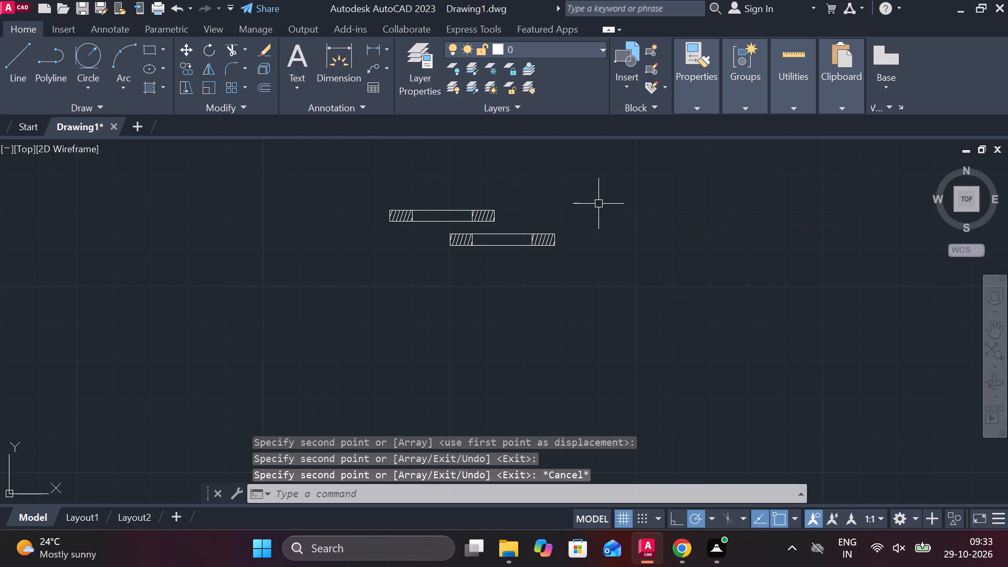
Add a horizontal linear dimension across the original washer section's open middle, placed above it.
{"action": "scroll", "coordinate": [624, 204], "scroll_direction": "down", "scroll_amount": 7}
{"action": "middle_click_drag", "start_coordinate": [898, 299], "coordinate": [593, 340]}
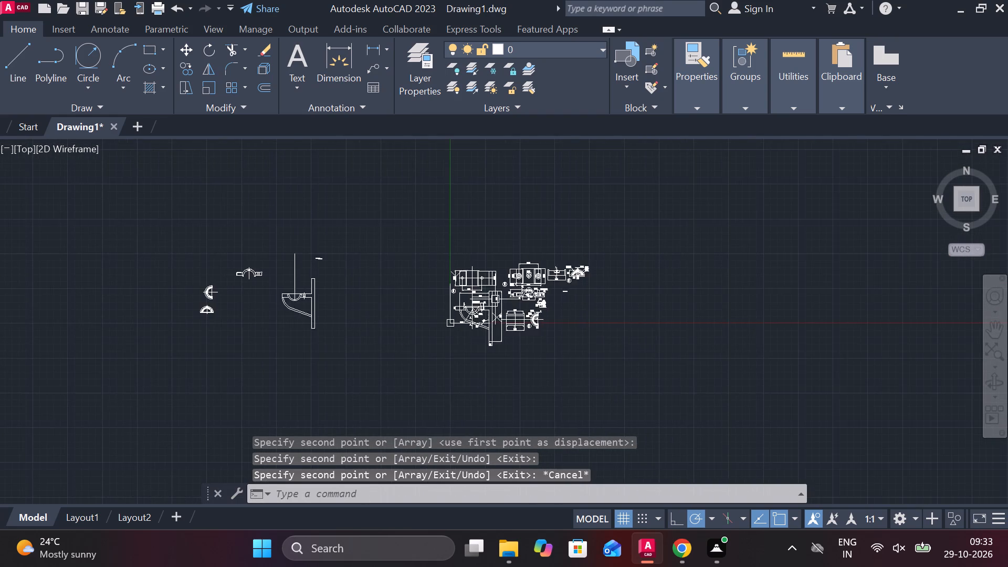
{"action": "scroll", "coordinate": [498, 297], "scroll_direction": "up", "scroll_amount": 1}
{"action": "scroll", "coordinate": [667, 298], "scroll_direction": "up", "scroll_amount": 2}
{"action": "scroll", "coordinate": [591, 278], "scroll_direction": "up", "scroll_amount": 1}
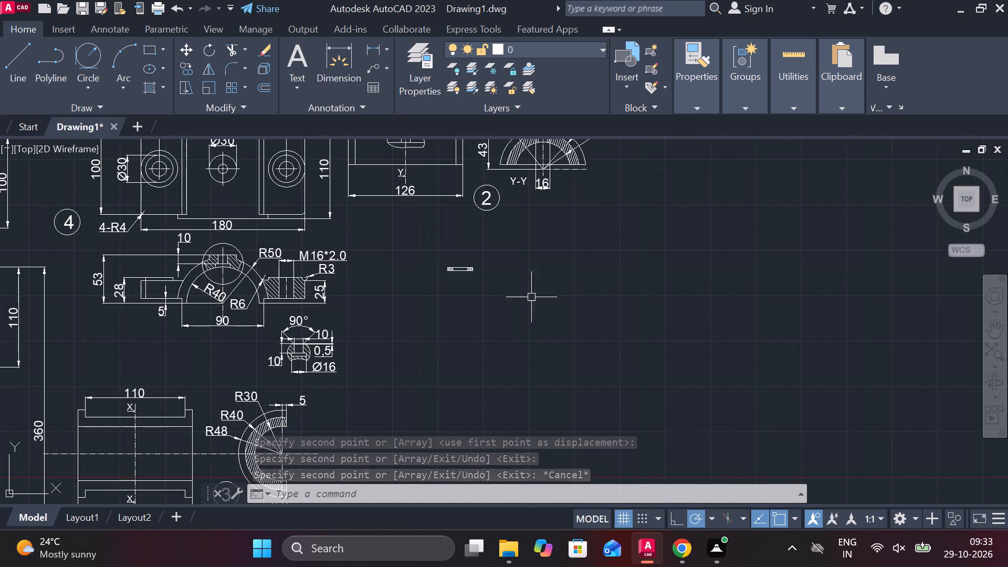
{"action": "scroll", "coordinate": [490, 306], "scroll_direction": "up", "scroll_amount": 1}
{"action": "scroll", "coordinate": [417, 223], "scroll_direction": "up", "scroll_amount": 2}
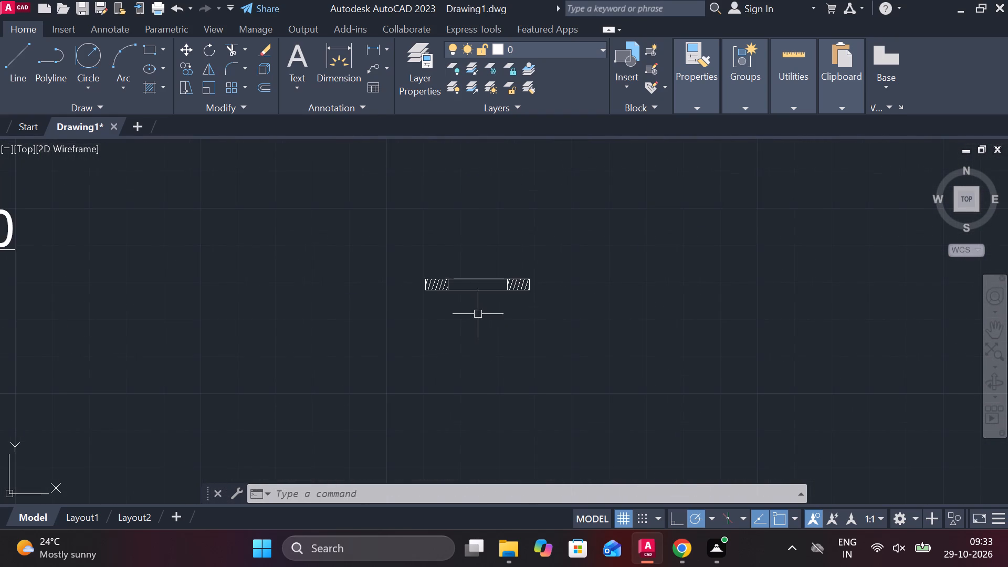
{"action": "middle_click_drag", "start_coordinate": [482, 322], "coordinate": [328, 283]}
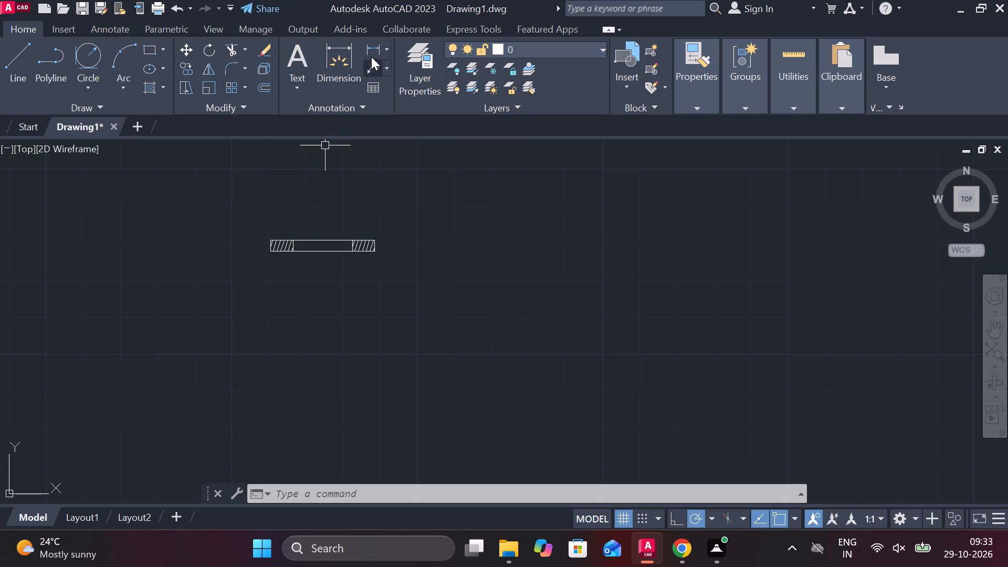
{"action": "left_click", "coordinate": [371, 45]}
{"action": "middle_click_drag", "start_coordinate": [295, 242], "coordinate": [369, 243]}
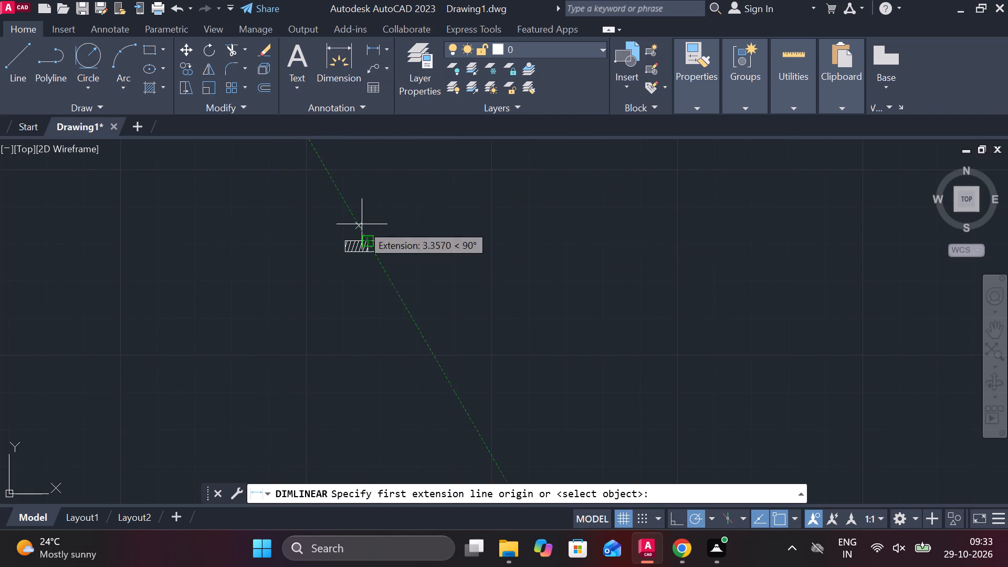
{"action": "scroll", "coordinate": [358, 220], "scroll_direction": "up", "scroll_amount": 2}
{"action": "left_click", "coordinate": [382, 270]}
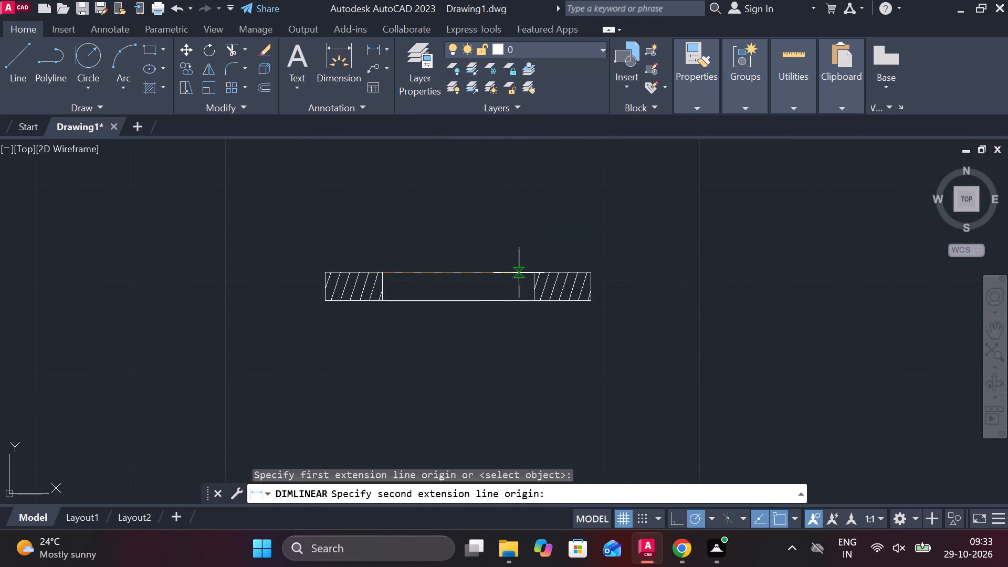
{"action": "left_click", "coordinate": [526, 272]}
{"action": "left_click", "coordinate": [511, 199]}
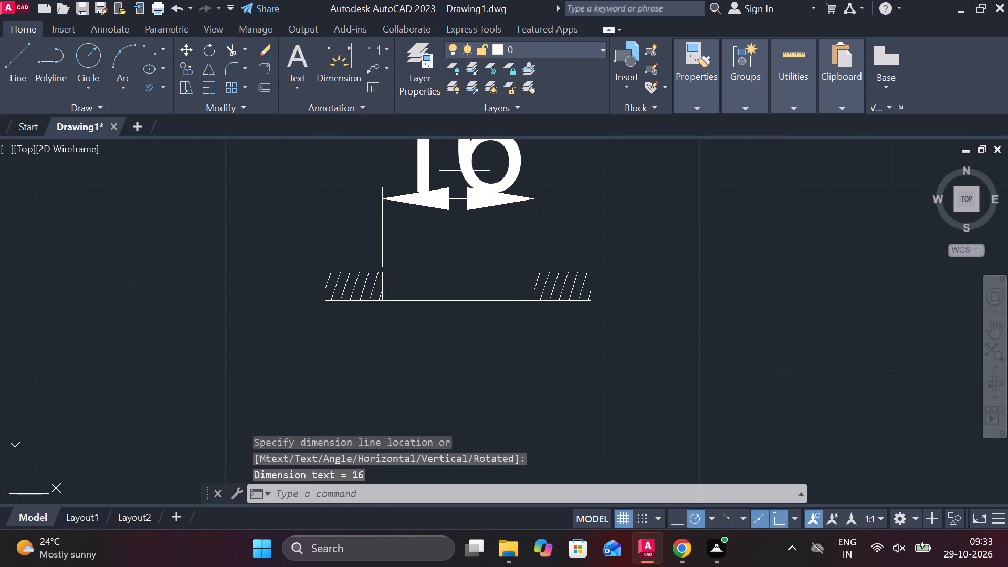
Prefix the 16 dimension above the hatched washer section with the diameter symbol.
{"action": "double_click", "coordinate": [451, 163]}
{"action": "key", "text": "Escape"}
{"action": "double_click", "coordinate": [464, 155]}
{"action": "key", "text": "Escape"}
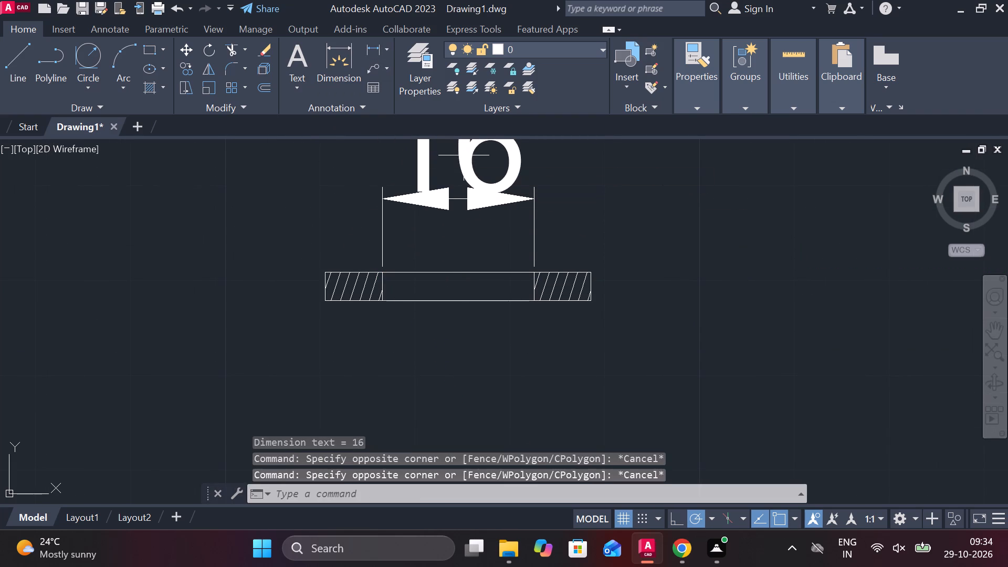
{"action": "double_click", "coordinate": [468, 165]}
{"action": "scroll", "coordinate": [481, 185], "scroll_direction": "down", "scroll_amount": 2}
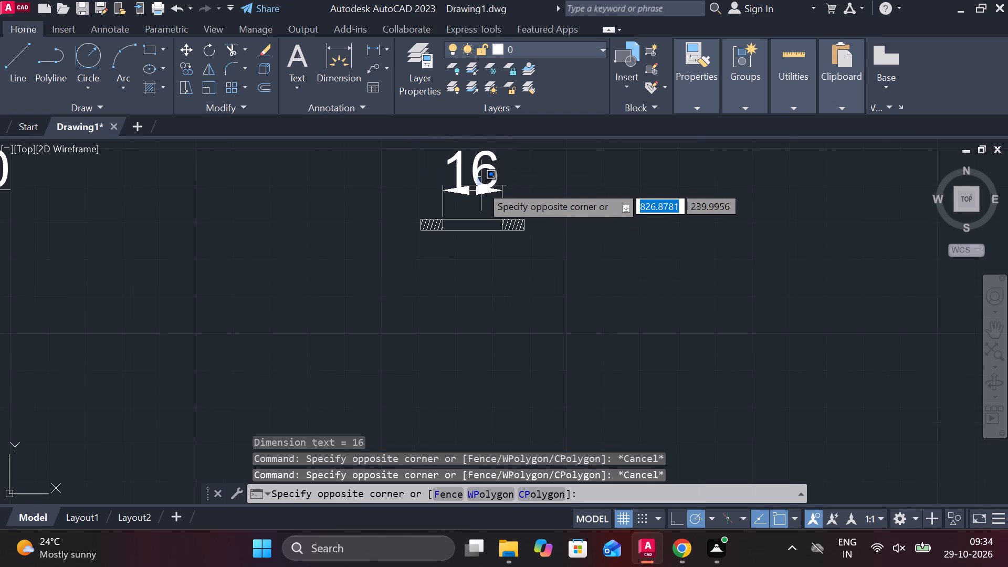
{"action": "key", "text": "Escape"}
{"action": "double_click", "coordinate": [479, 172]}
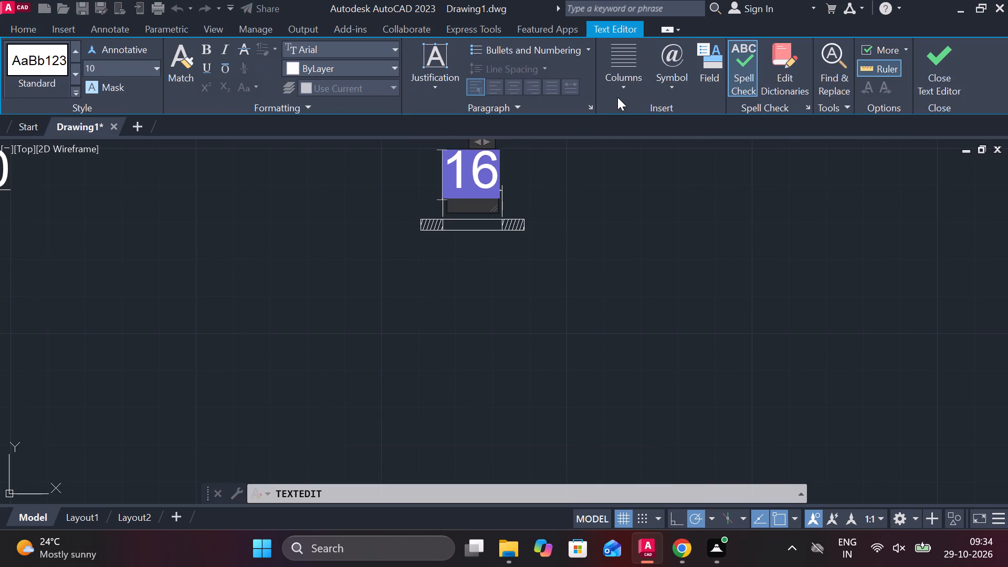
{"action": "left_click", "coordinate": [670, 87]}
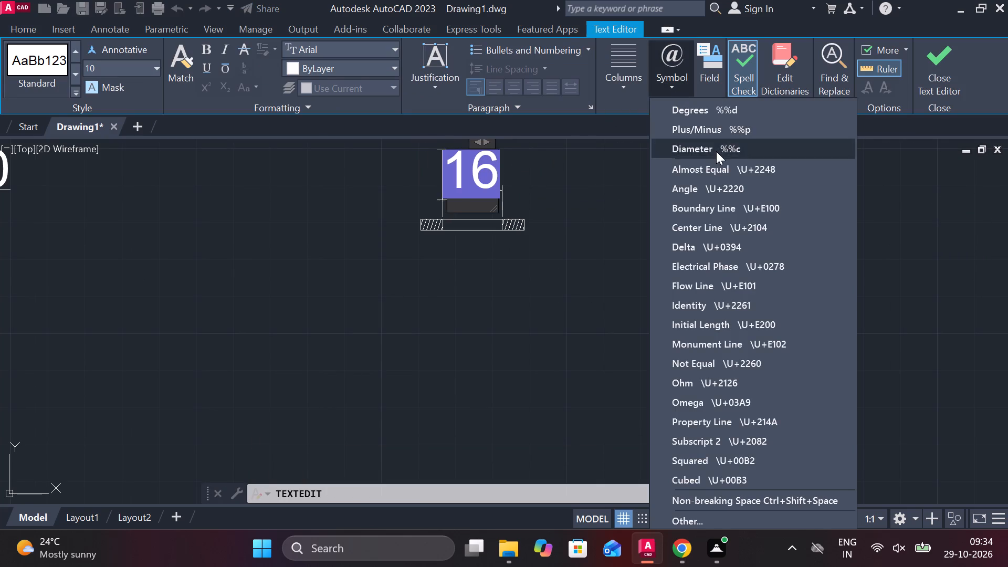
{"action": "left_click", "coordinate": [716, 151]}
{"action": "left_click", "coordinate": [930, 66]}
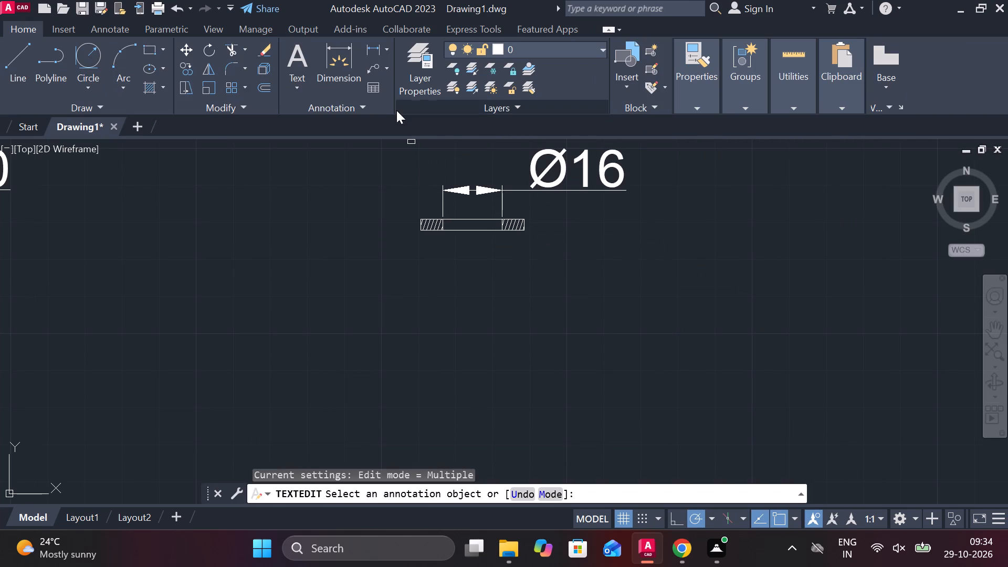
Add a horizontal linear dimension across the washer's full width, placed below it, and prefix its text with the diameter symbol.
{"action": "left_click", "coordinate": [368, 55]}
{"action": "left_click", "coordinate": [409, 229]}
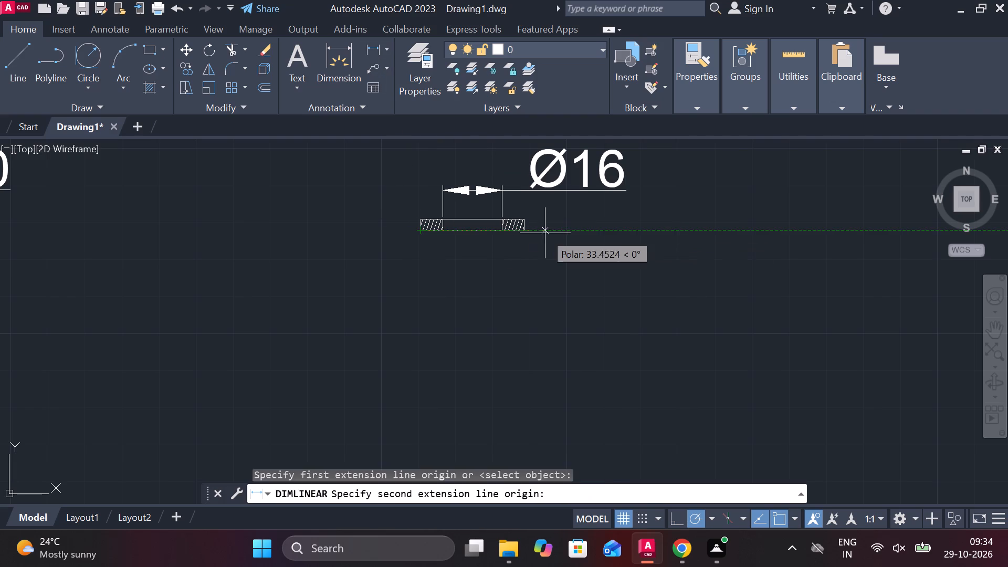
{"action": "left_click", "coordinate": [533, 233]}
{"action": "left_click", "coordinate": [489, 282]}
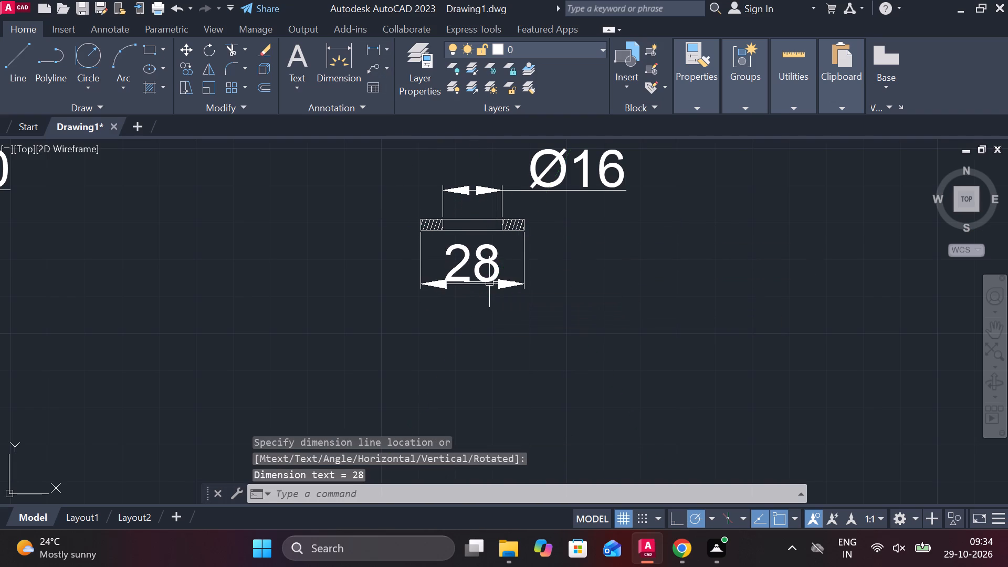
{"action": "double_click", "coordinate": [486, 261]}
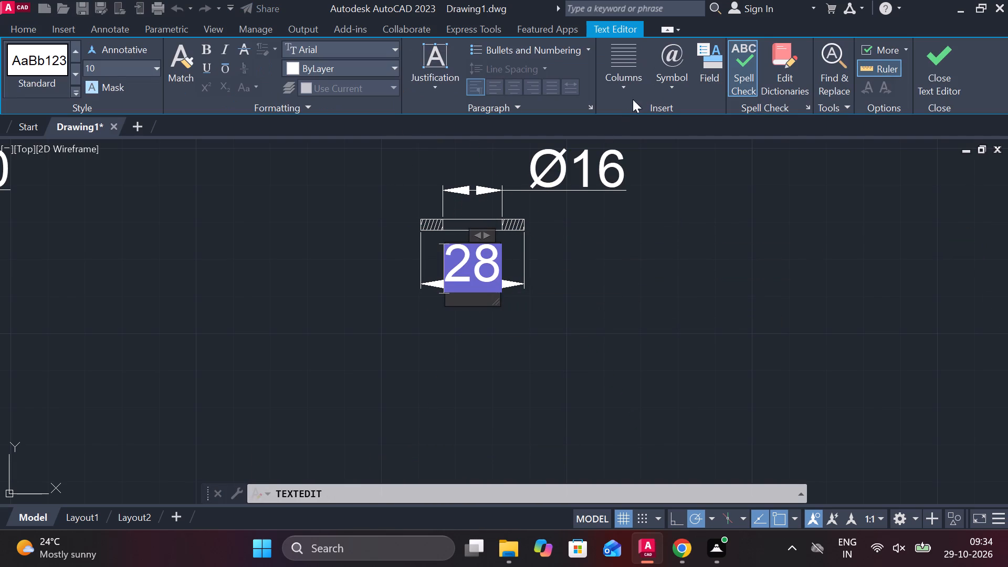
{"action": "left_click", "coordinate": [668, 87]}
{"action": "left_click", "coordinate": [699, 150]}
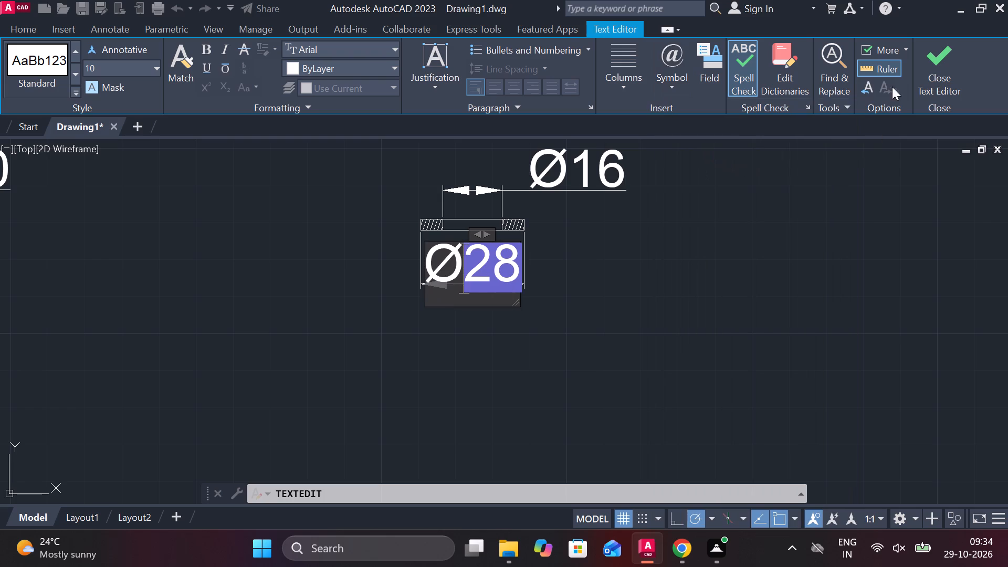
{"action": "left_click", "coordinate": [920, 68]}
{"action": "key", "text": "Escape"}
Move the Ø28 dimension text outside the extension lines, to the right of the washer section.
{"action": "left_click", "coordinate": [478, 260]}
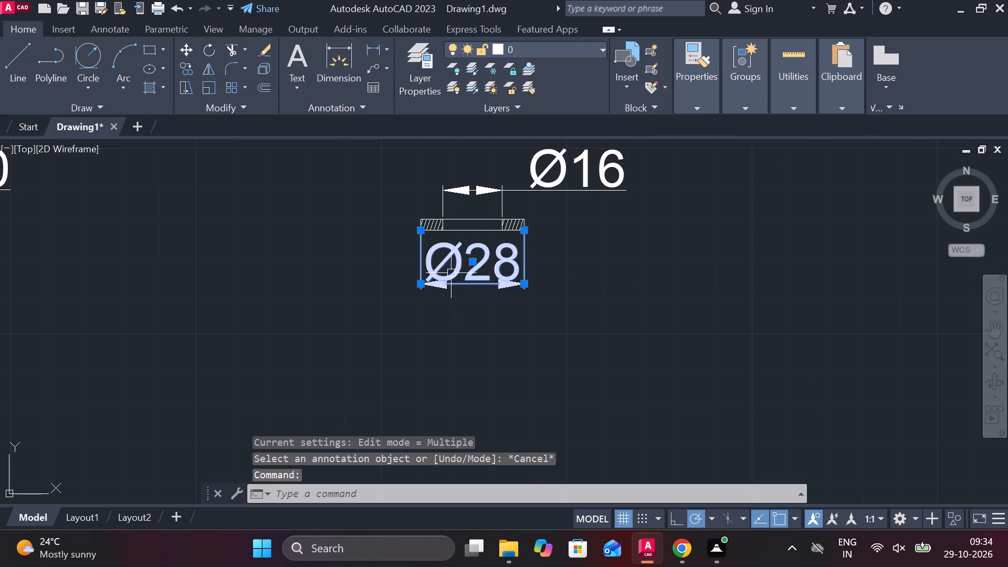
{"action": "left_click", "coordinate": [477, 262]}
{"action": "left_click", "coordinate": [471, 262]}
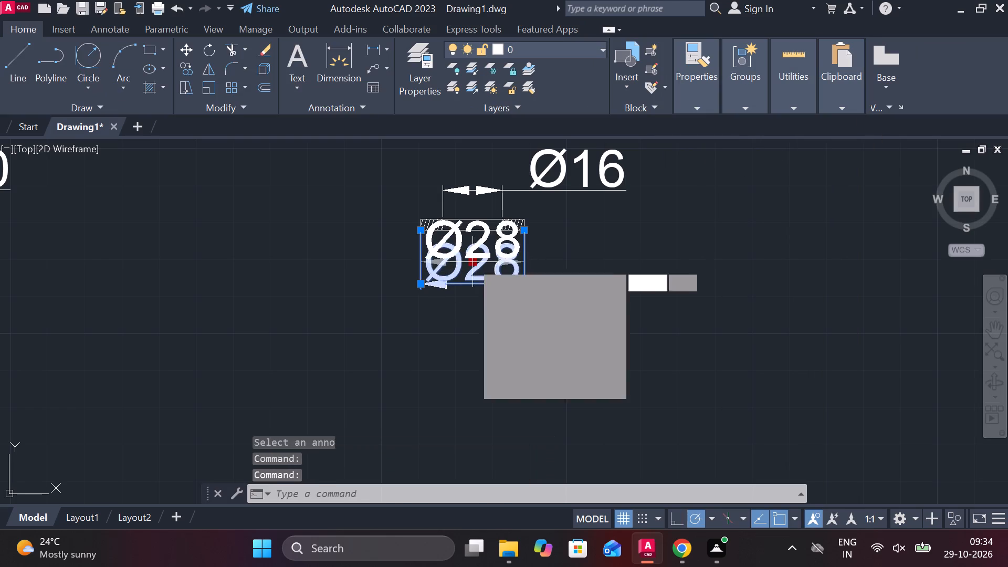
{"action": "left_click", "coordinate": [571, 244]}
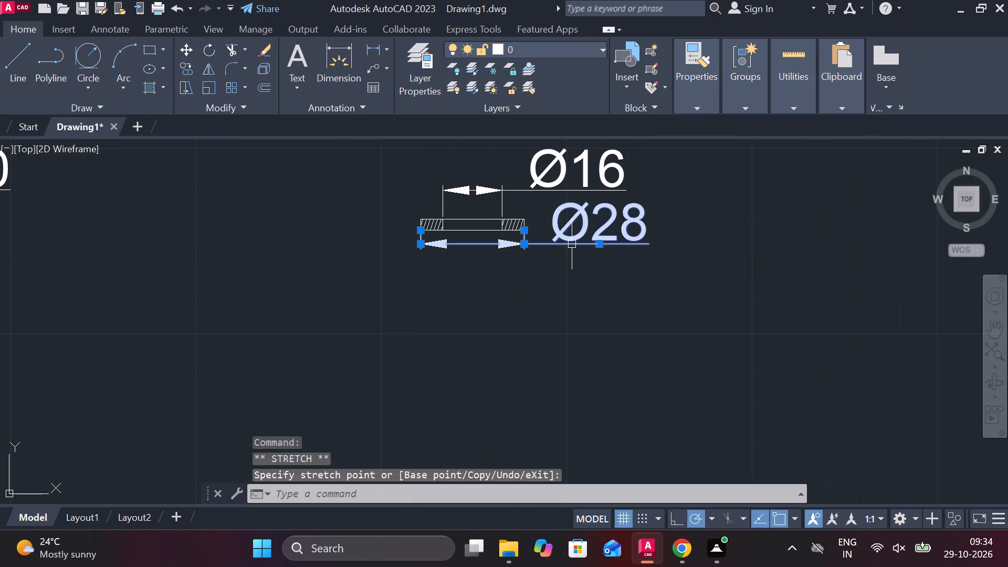
{"action": "key", "text": "Escape"}
Add a vertical linear dimension for the washer's thickness, placed to the left of the section.
{"action": "left_click", "coordinate": [364, 53]}
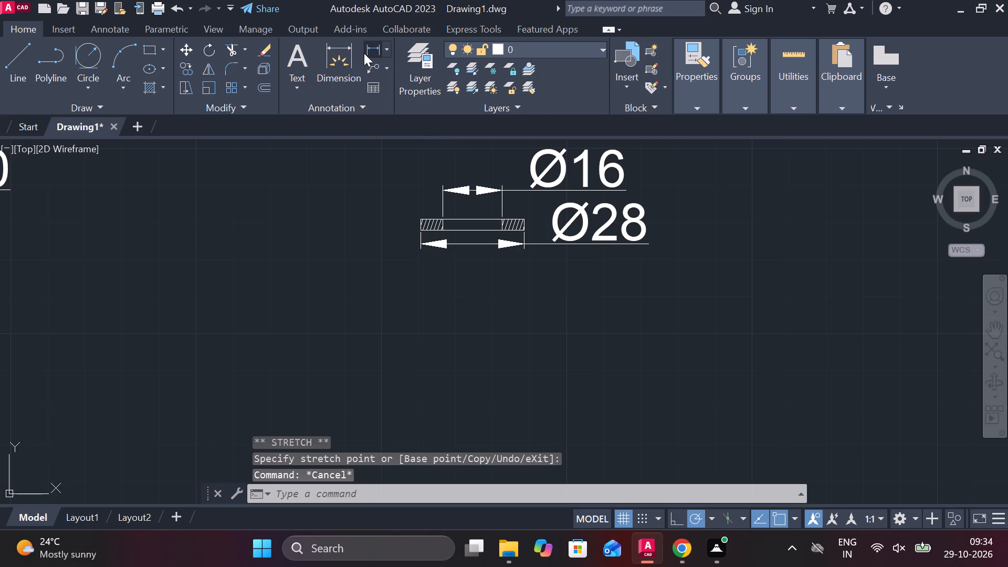
{"action": "scroll", "coordinate": [384, 235], "scroll_direction": "up", "scroll_amount": 2}
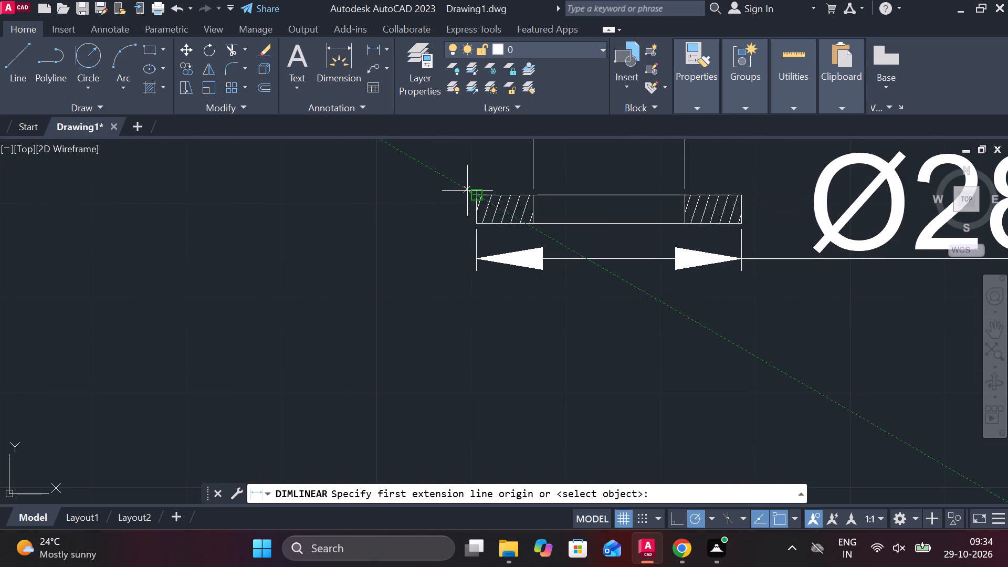
{"action": "left_click", "coordinate": [472, 195]}
{"action": "left_click", "coordinate": [478, 233]}
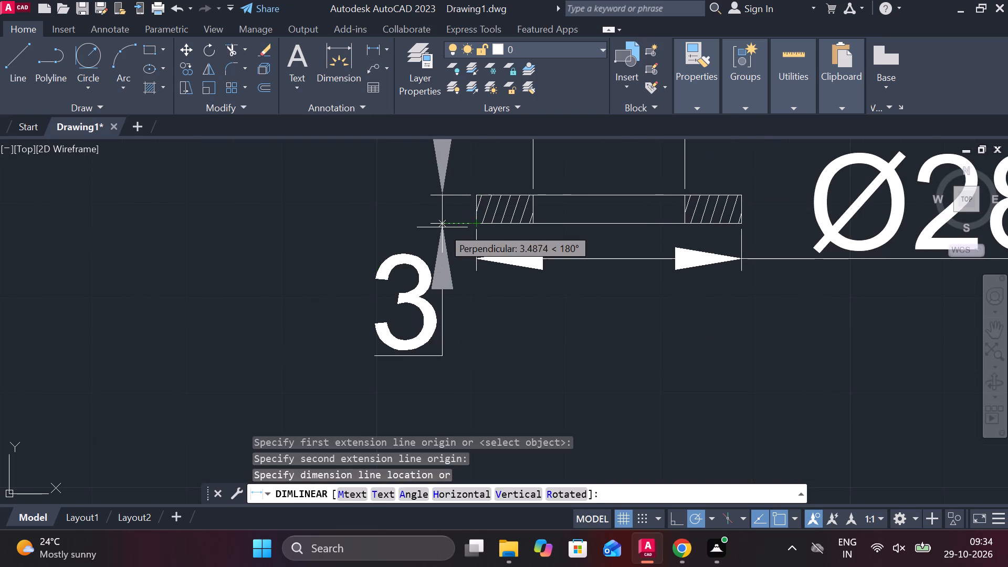
{"action": "scroll", "coordinate": [442, 227], "scroll_direction": "down", "scroll_amount": 1}
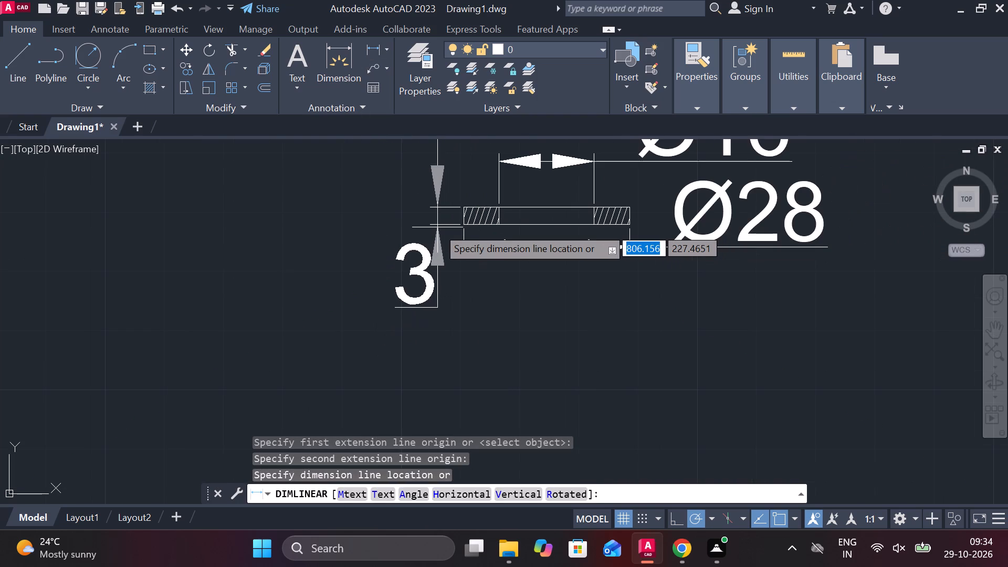
{"action": "left_click", "coordinate": [437, 227]}
{"action": "scroll", "coordinate": [457, 232], "scroll_direction": "down", "scroll_amount": 2}
{"action": "scroll", "coordinate": [559, 237], "scroll_direction": "up", "scroll_amount": 2}
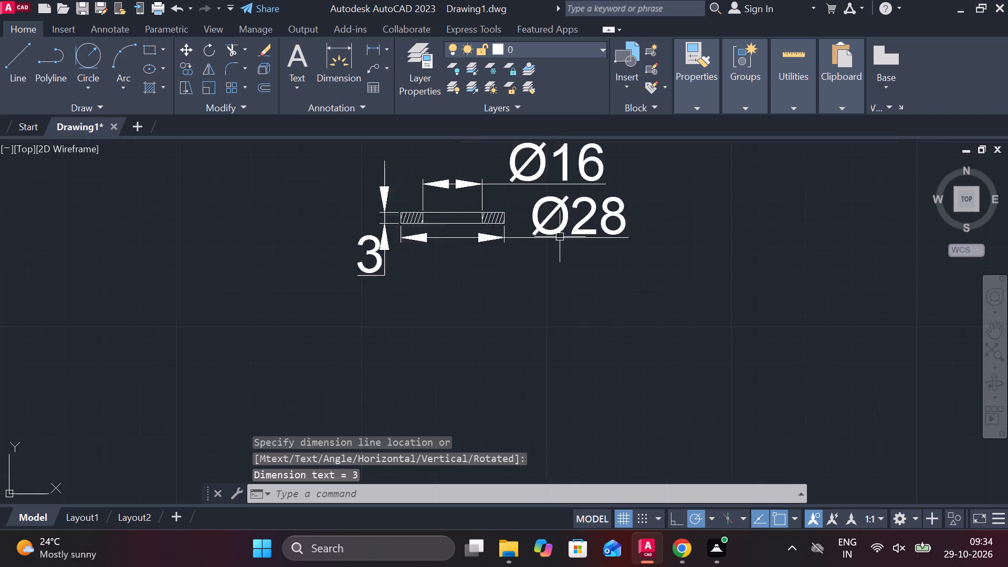
Shift the Ø28 dimension line slightly farther below the washer section.
{"action": "left_click", "coordinate": [563, 235]}
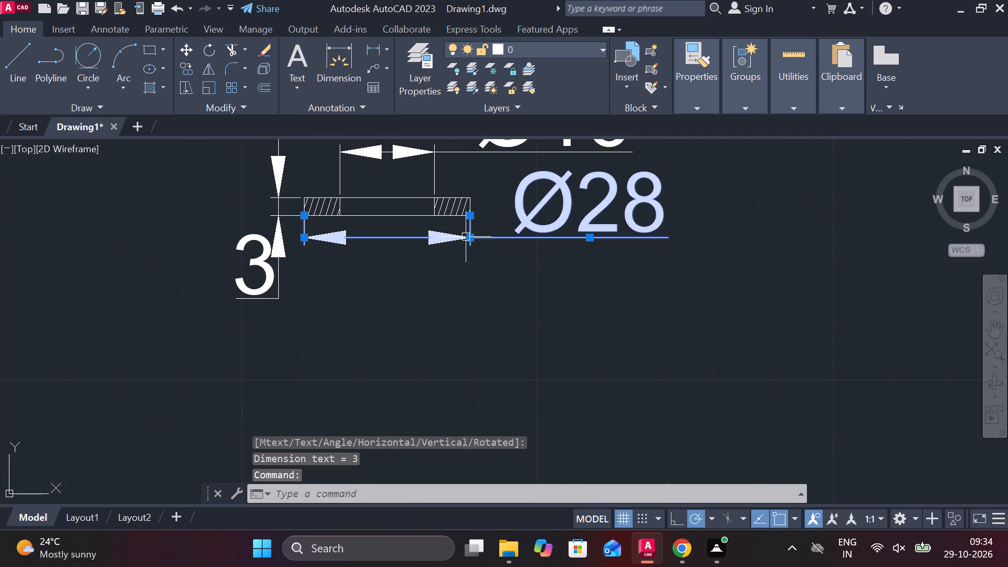
{"action": "left_click", "coordinate": [469, 237]}
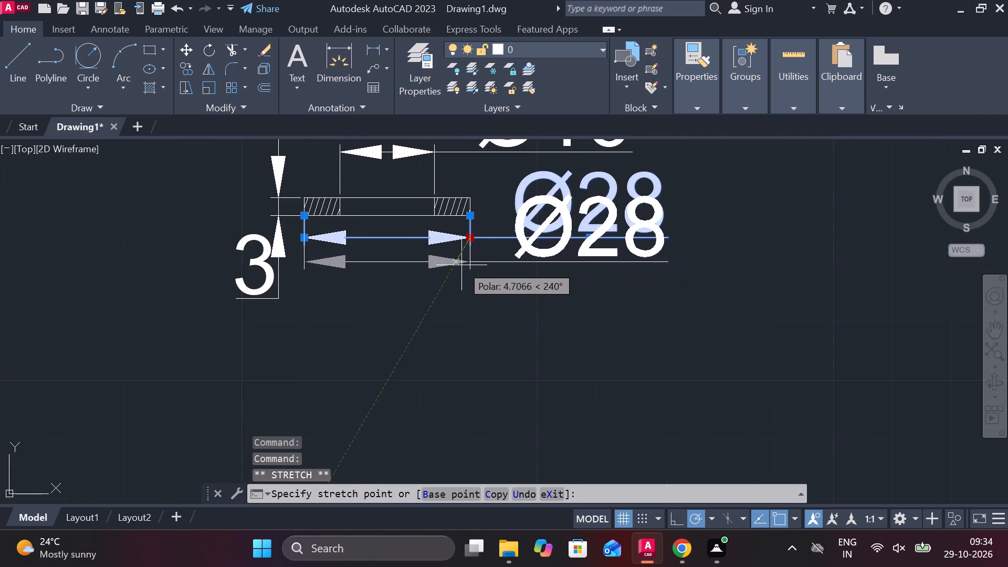
{"action": "left_click", "coordinate": [461, 265]}
{"action": "key", "text": "Escape"}
Copy the circled part number 2 to just above and left of the dimensioned washer section.
{"action": "scroll", "coordinate": [597, 264], "scroll_direction": "down", "scroll_amount": 4}
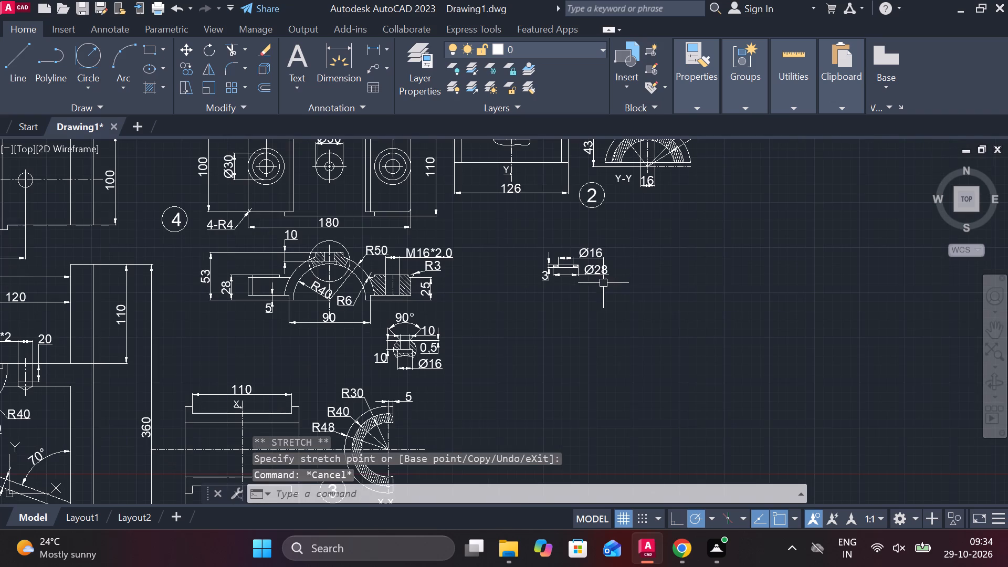
{"action": "scroll", "coordinate": [621, 207], "scroll_direction": "up", "scroll_amount": 2}
{"action": "left_click_drag", "start_coordinate": [604, 196], "coordinate": [595, 194]}
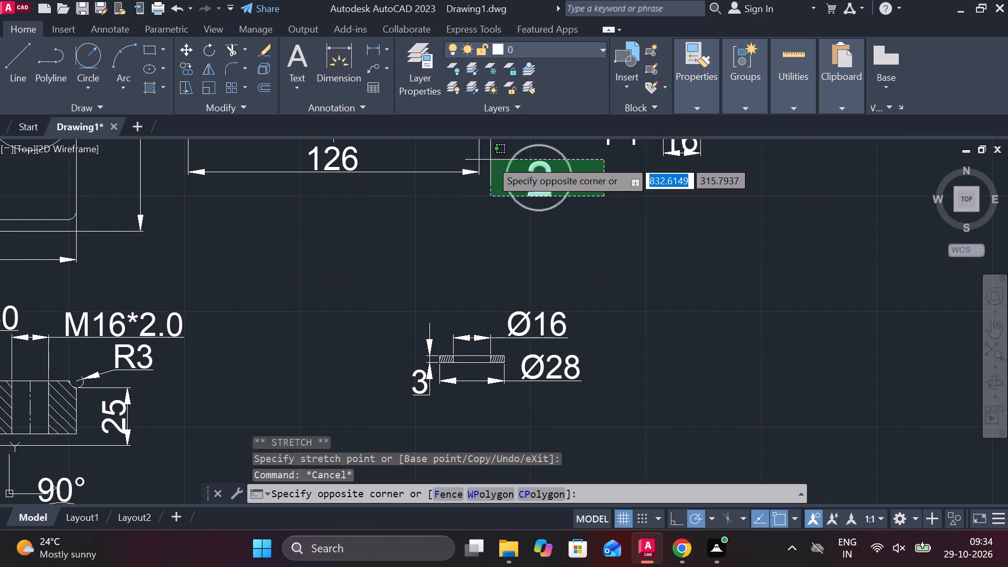
{"action": "left_click", "coordinate": [501, 154]}
{"action": "type", "text": "CO"}
{"action": "key", "text": "Return"}
{"action": "left_click", "coordinate": [608, 223]}
{"action": "middle_click_drag", "start_coordinate": [626, 357], "coordinate": [571, 221]}
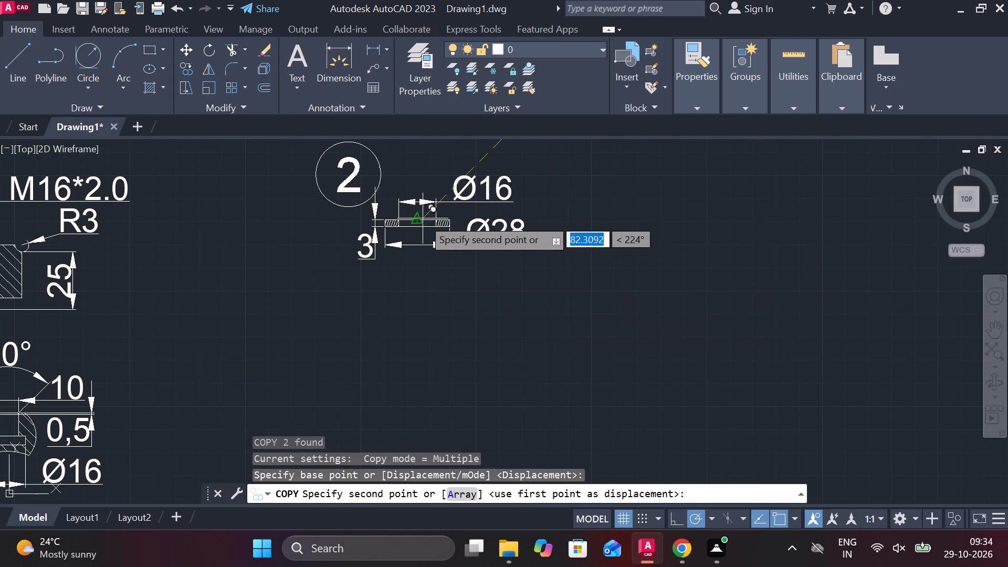
{"action": "middle_click_drag", "start_coordinate": [408, 226], "coordinate": [478, 330]}
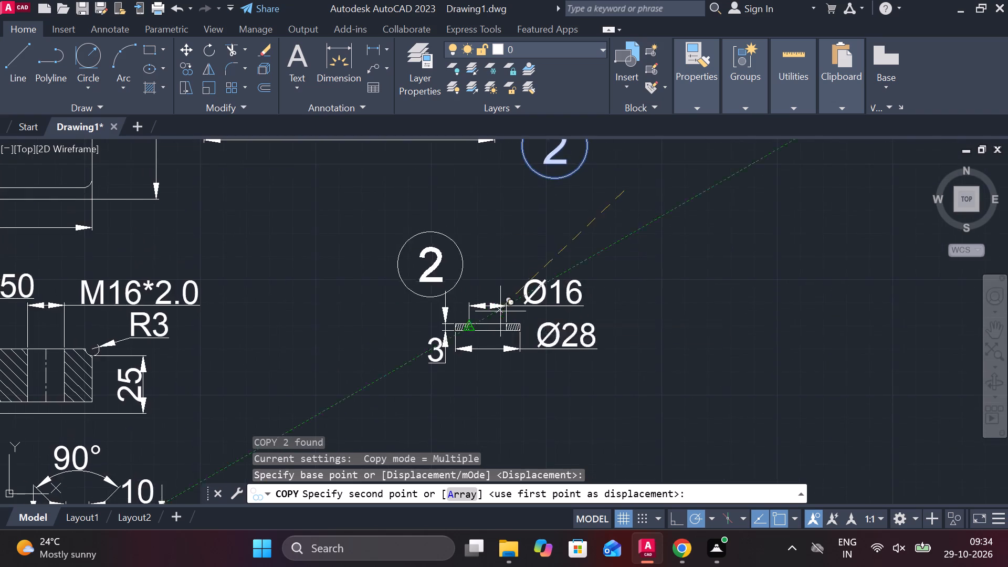
{"action": "scroll", "coordinate": [501, 311], "scroll_direction": "up", "scroll_amount": 1}
{"action": "left_click", "coordinate": [491, 302]}
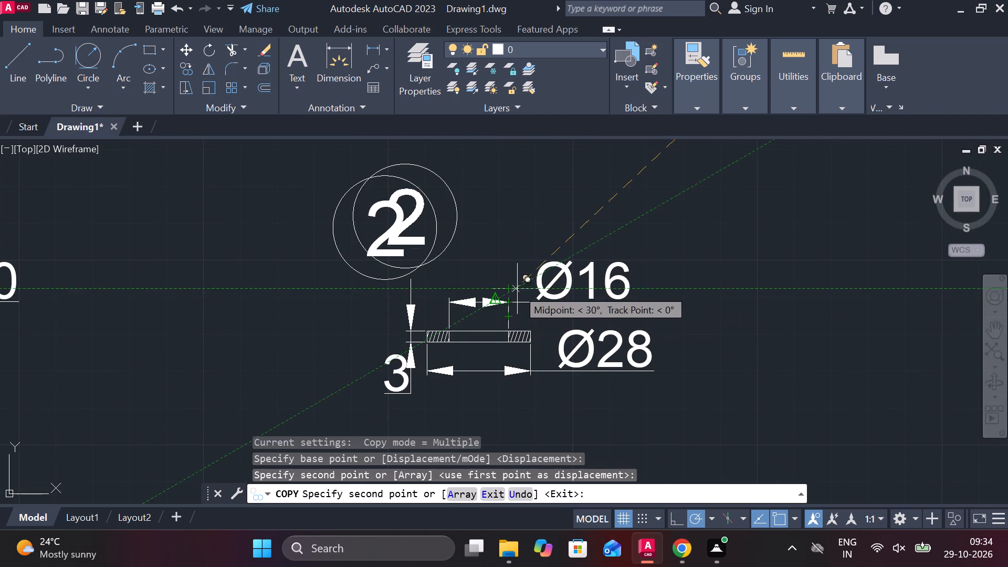
{"action": "key", "text": "Escape"}
Change the copied part number above the washer to 7.
{"action": "double_click", "coordinate": [397, 233]}
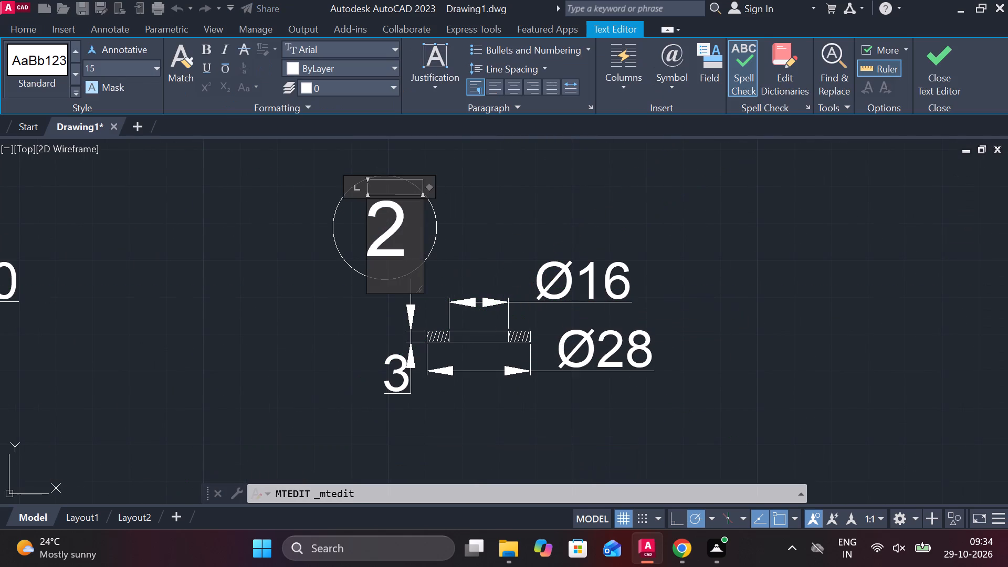
{"action": "key", "text": "BackSpace"}
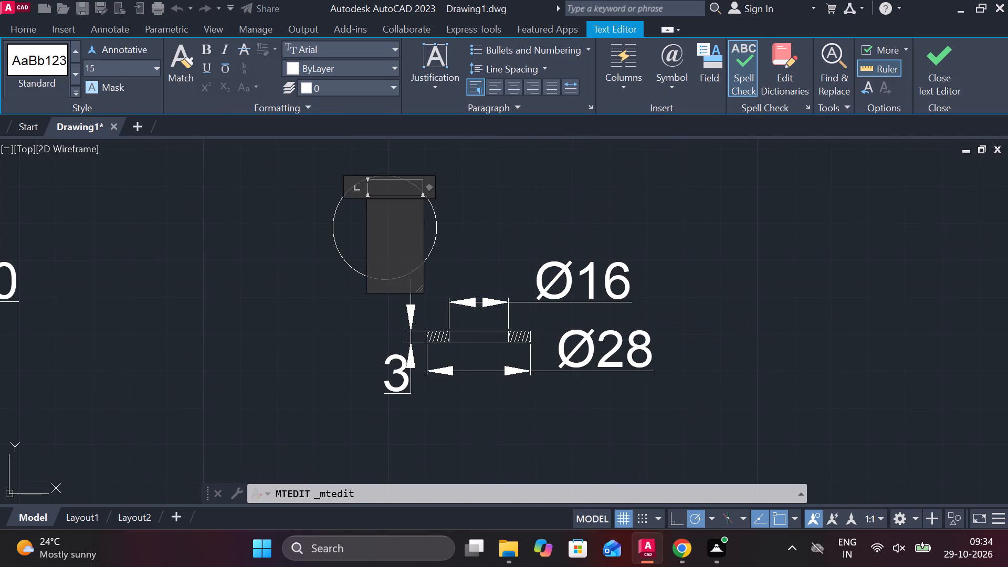
{"action": "key", "text": "7"}
{"action": "left_click", "coordinate": [927, 83]}
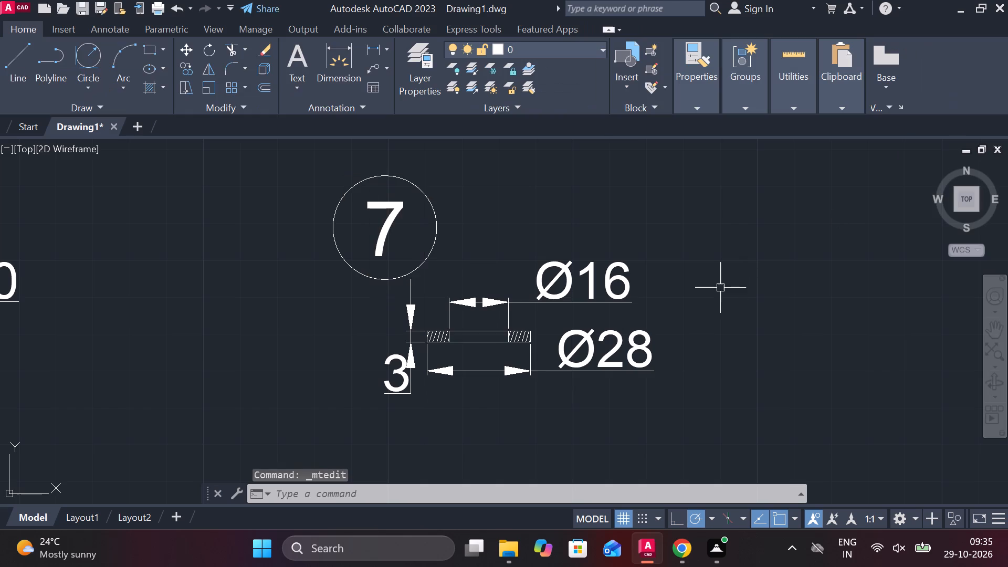
Move the washer section with its dimensions and circled number 7 left, beneath part 2's 126-wide view.
{"action": "scroll", "coordinate": [720, 288], "scroll_direction": "down", "scroll_amount": 1}
{"action": "left_click", "coordinate": [453, 207]}
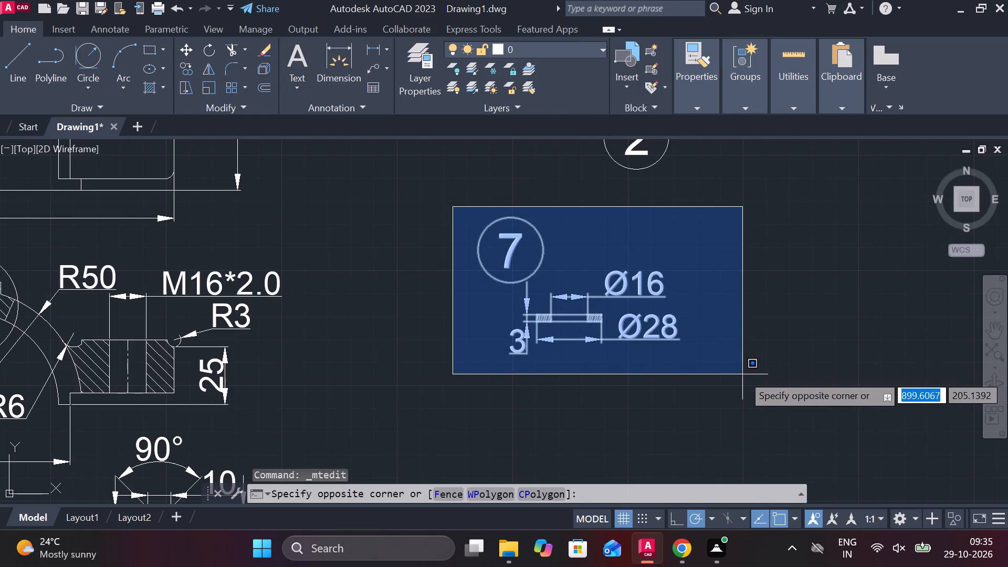
{"action": "left_click", "coordinate": [742, 374]}
{"action": "key", "text": "m"}
{"action": "key", "text": "Return"}
{"action": "left_click", "coordinate": [742, 374]}
{"action": "scroll", "coordinate": [734, 366], "scroll_direction": "down", "scroll_amount": 2}
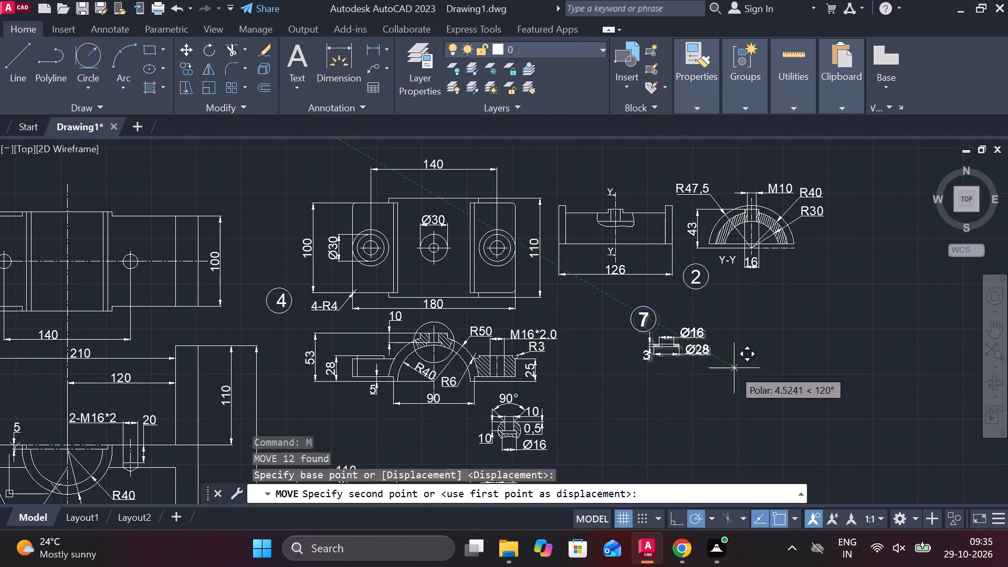
{"action": "scroll", "coordinate": [675, 349], "scroll_direction": "up", "scroll_amount": 2}
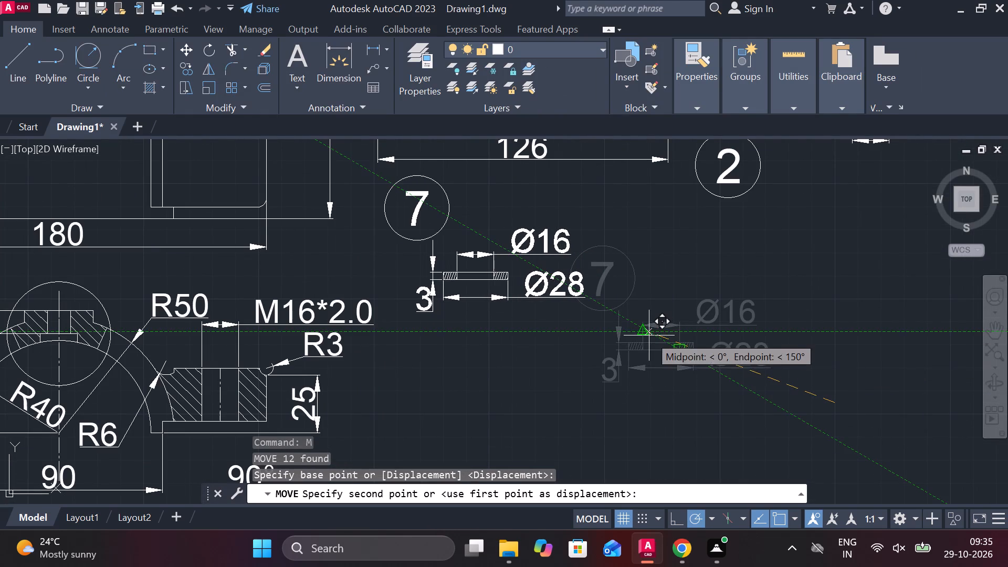
{"action": "left_click", "coordinate": [649, 341]}
{"action": "scroll", "coordinate": [717, 333], "scroll_direction": "down", "scroll_amount": 2}
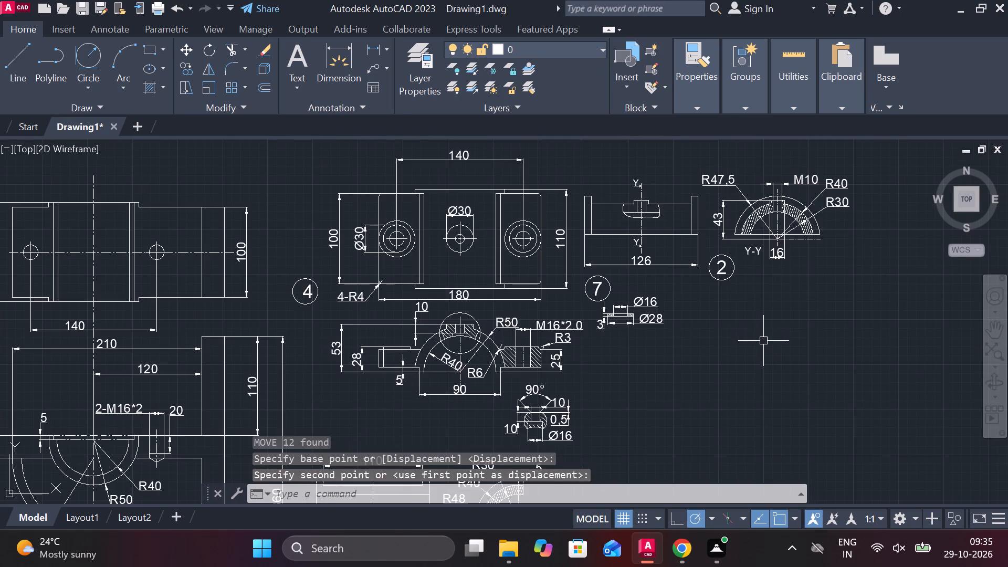
{"action": "middle_click_drag", "start_coordinate": [764, 341], "coordinate": [662, 244]}
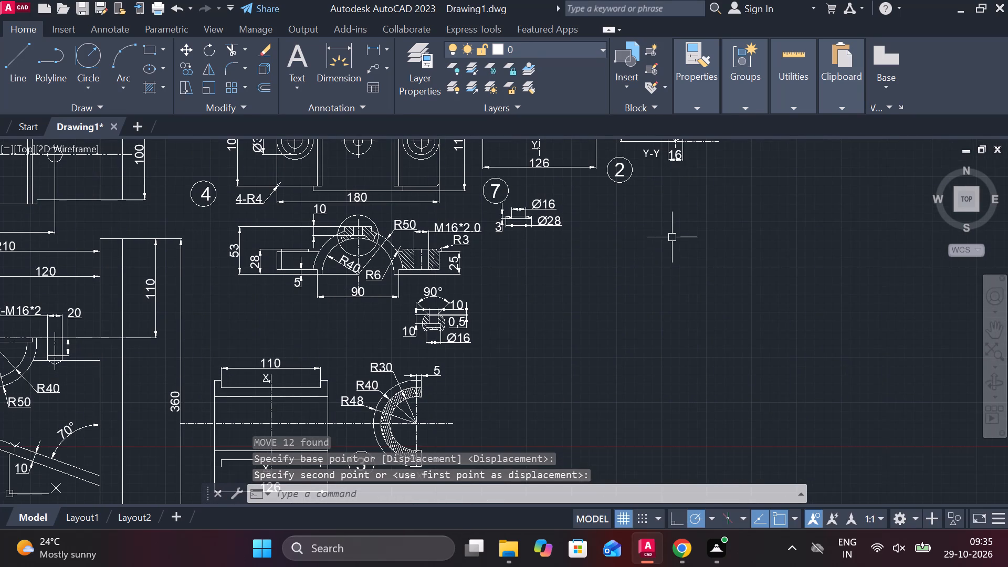
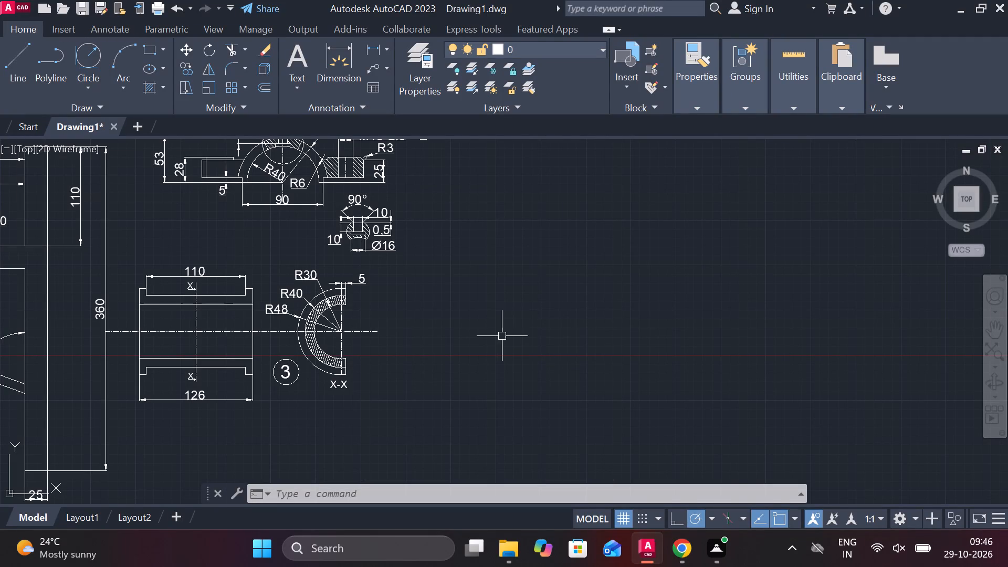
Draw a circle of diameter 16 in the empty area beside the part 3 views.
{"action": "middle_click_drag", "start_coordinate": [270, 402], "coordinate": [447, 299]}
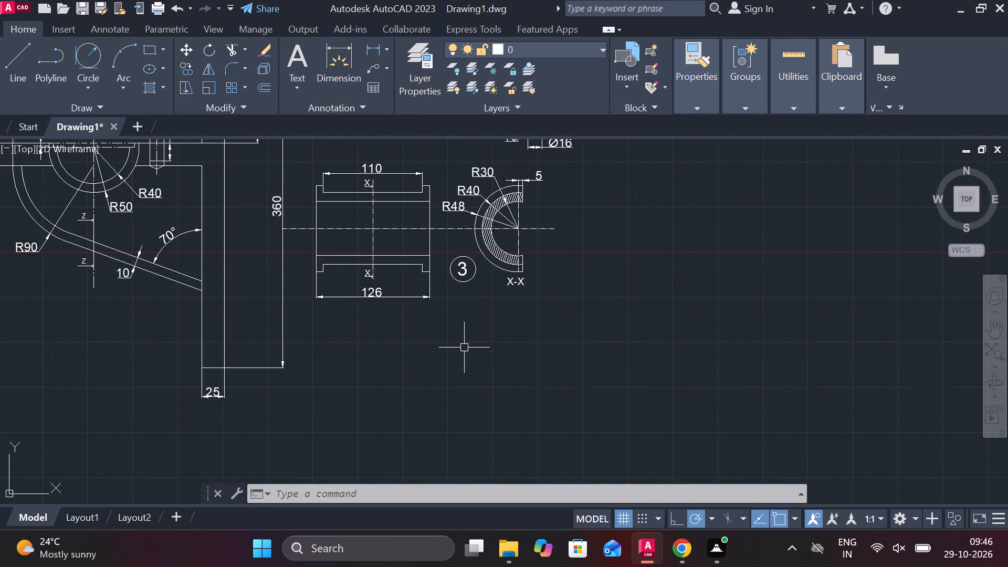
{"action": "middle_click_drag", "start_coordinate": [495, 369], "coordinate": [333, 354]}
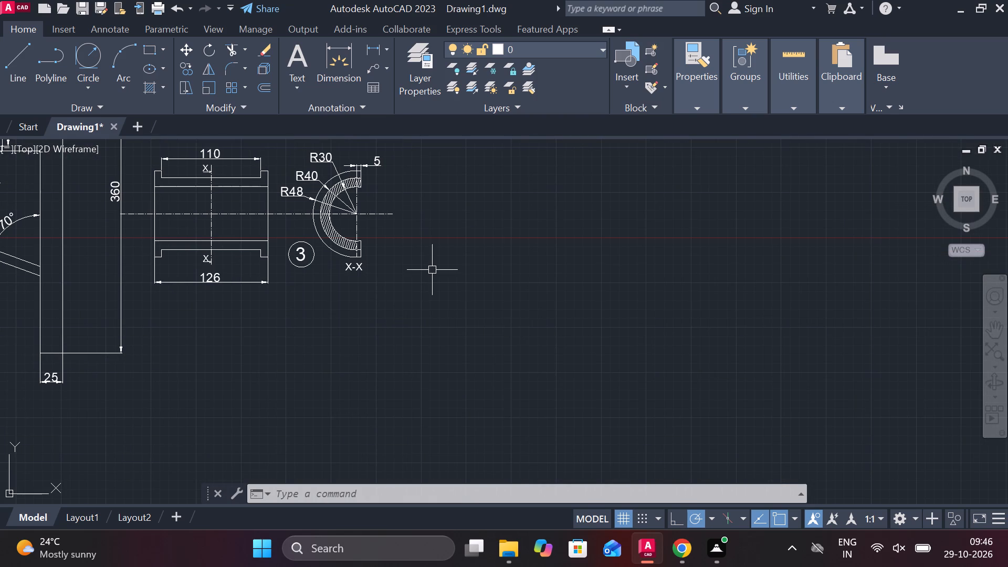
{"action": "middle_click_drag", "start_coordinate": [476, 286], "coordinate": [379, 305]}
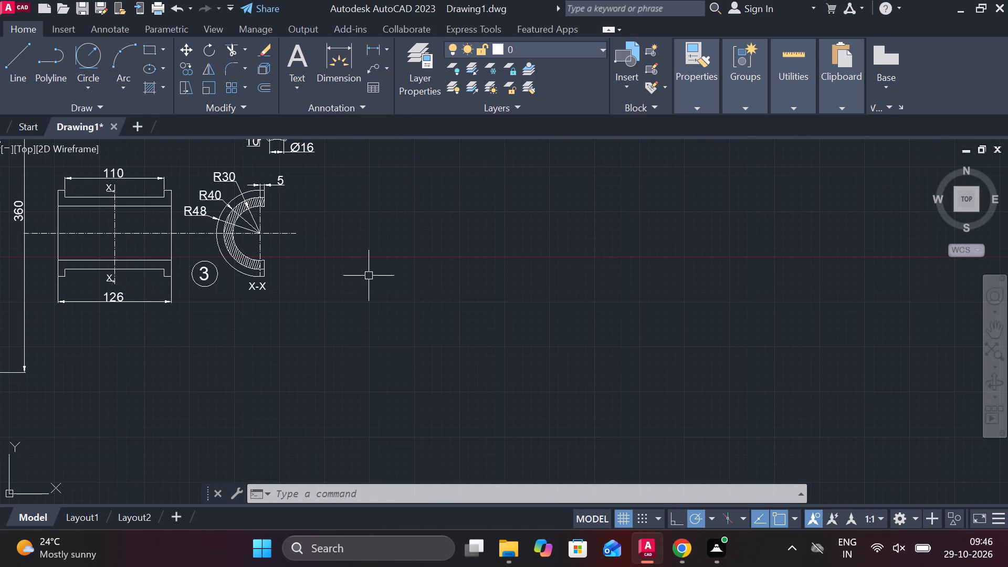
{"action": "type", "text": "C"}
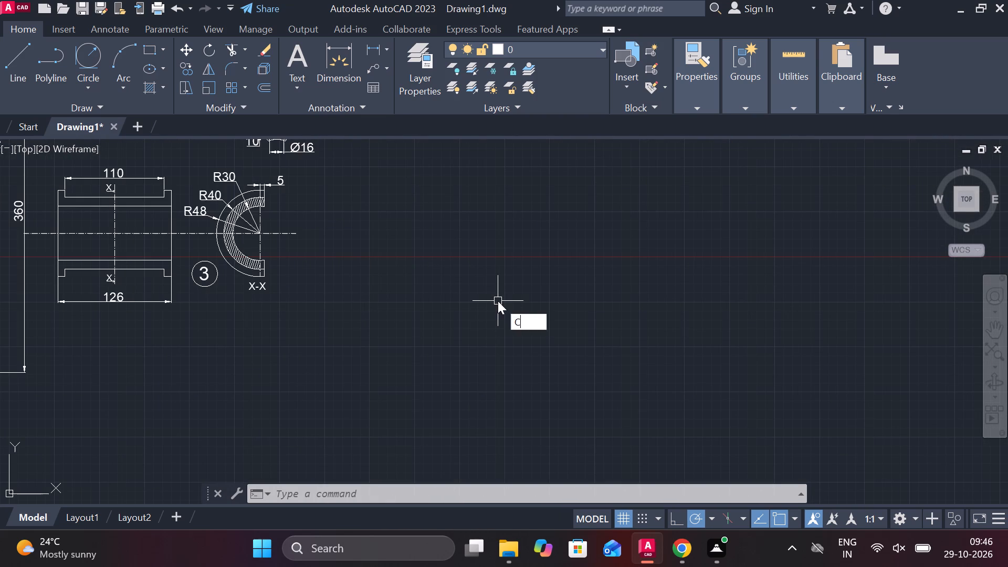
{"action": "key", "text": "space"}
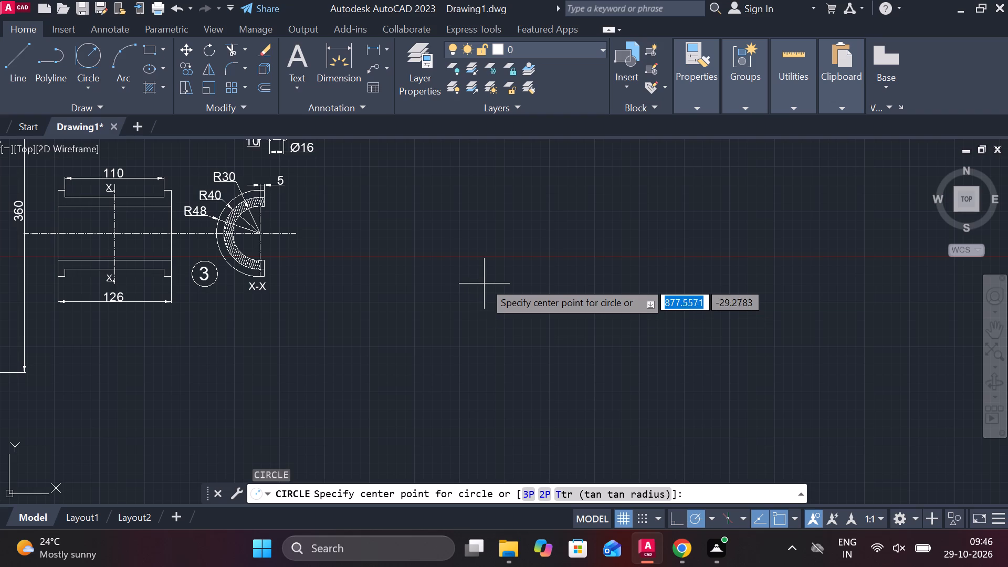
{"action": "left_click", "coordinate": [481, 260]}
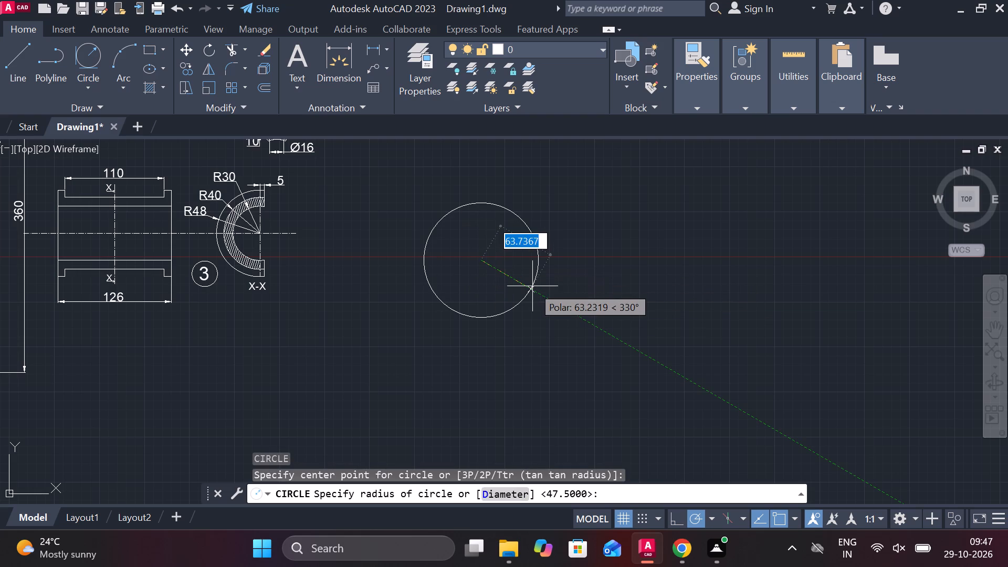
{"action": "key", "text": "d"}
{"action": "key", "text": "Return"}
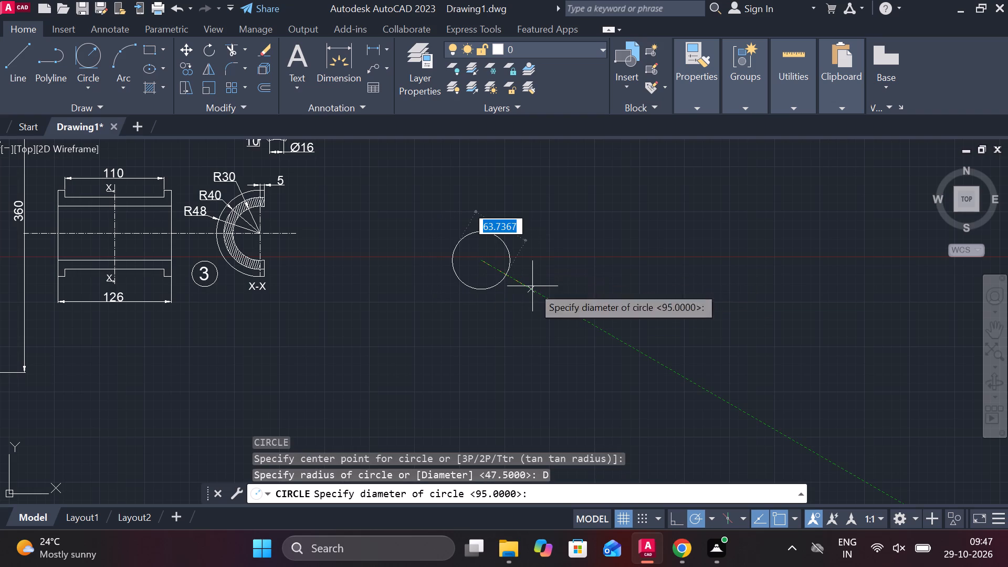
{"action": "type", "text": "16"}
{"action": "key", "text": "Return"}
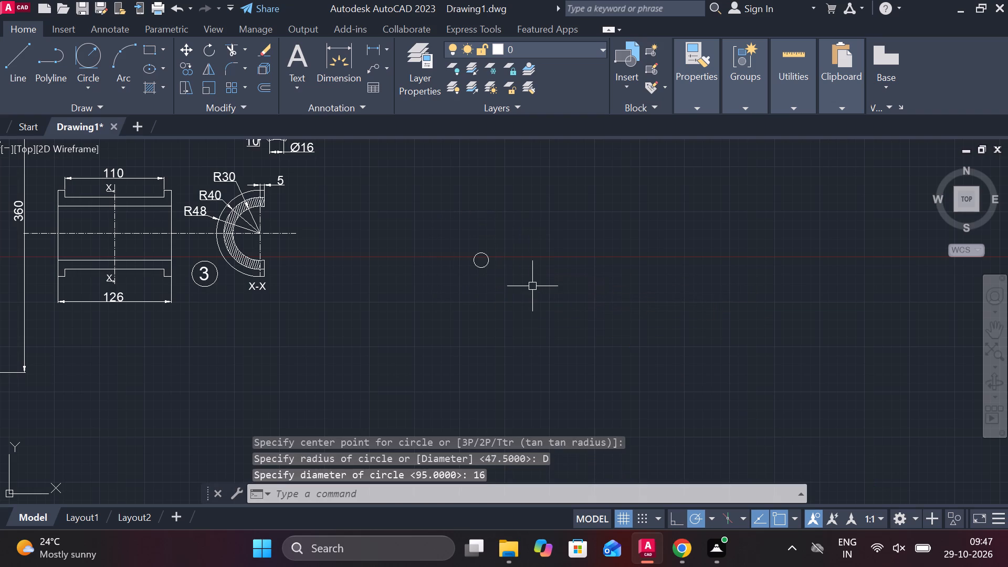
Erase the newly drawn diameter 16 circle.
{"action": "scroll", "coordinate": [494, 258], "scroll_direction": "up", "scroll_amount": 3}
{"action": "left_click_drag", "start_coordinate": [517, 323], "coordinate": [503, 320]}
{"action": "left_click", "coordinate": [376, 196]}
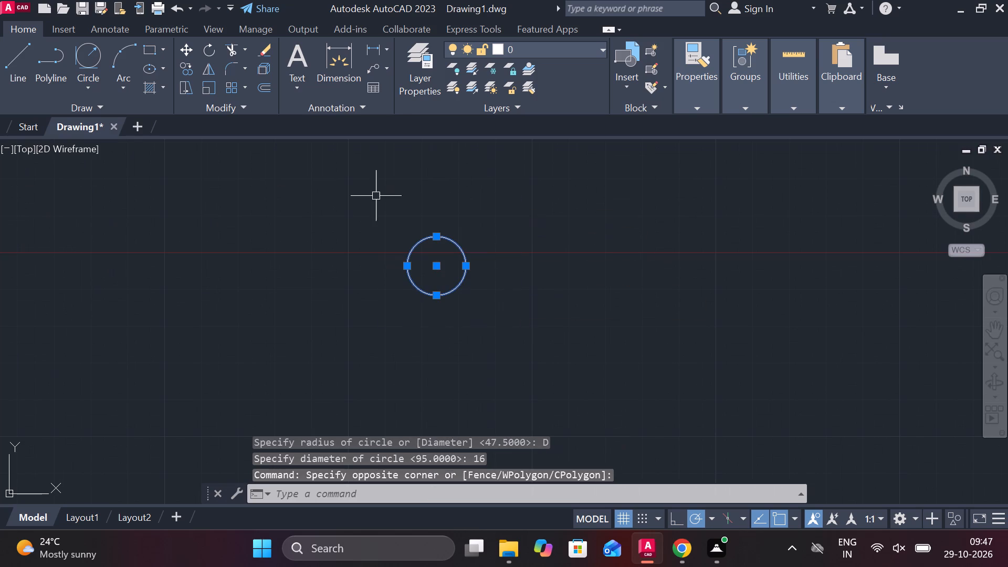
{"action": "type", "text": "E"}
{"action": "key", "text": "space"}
Draw a closed rectangle of lines, 32 wide and 15 high, in the empty area beside the part 3 views.
{"action": "key", "text": "l"}
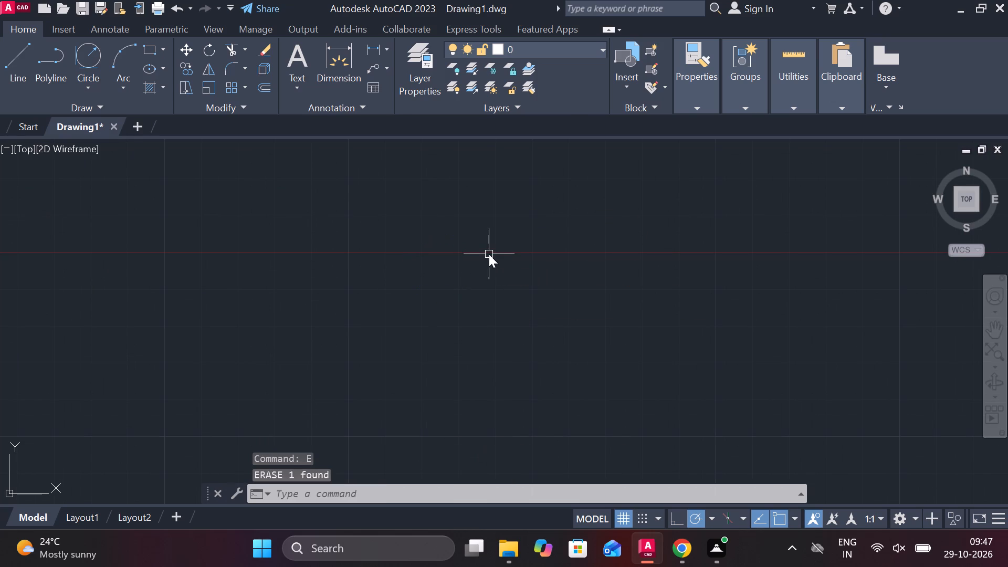
{"action": "key", "text": "Return"}
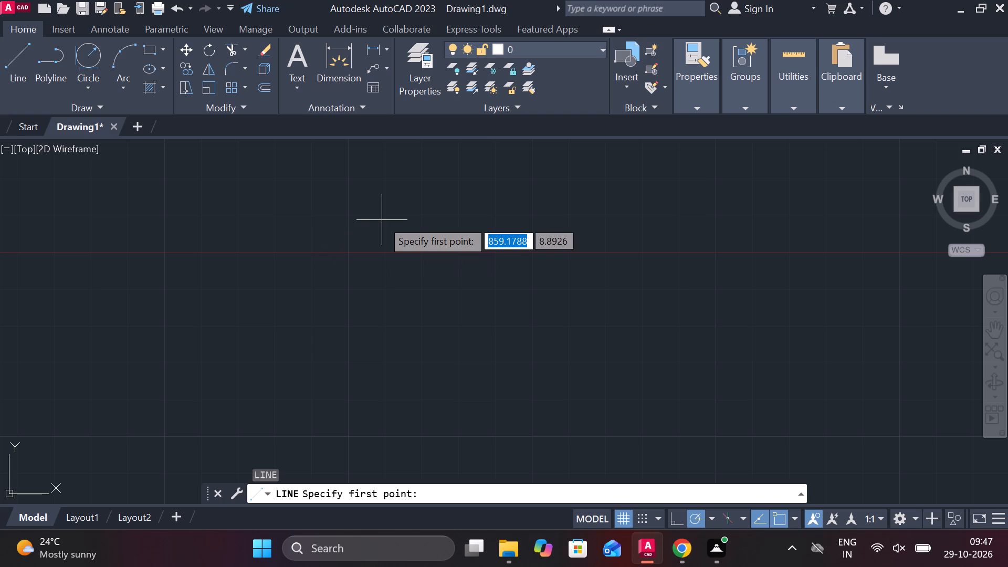
{"action": "left_click", "coordinate": [382, 220]}
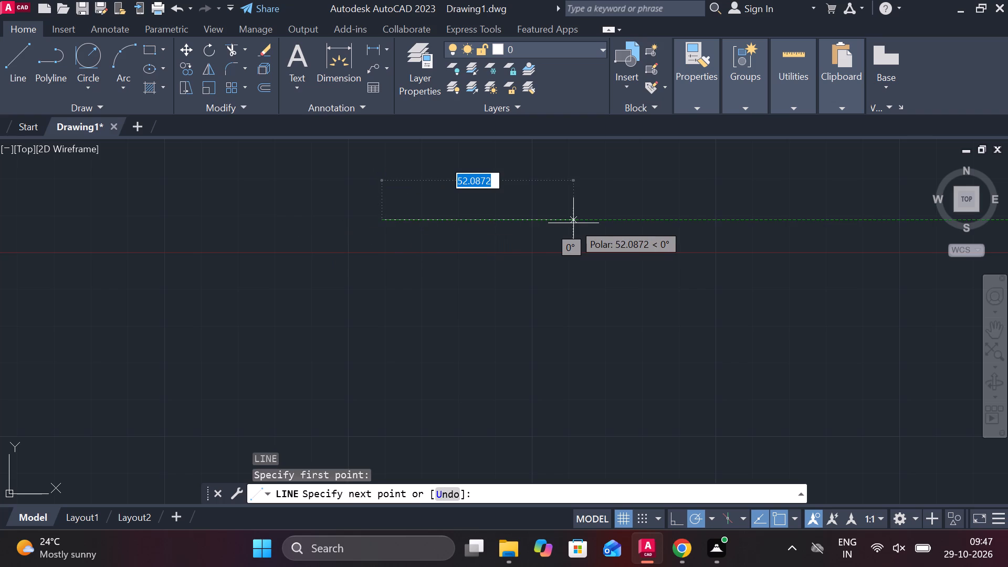
{"action": "type", "text": "32"}
{"action": "key", "text": "space"}
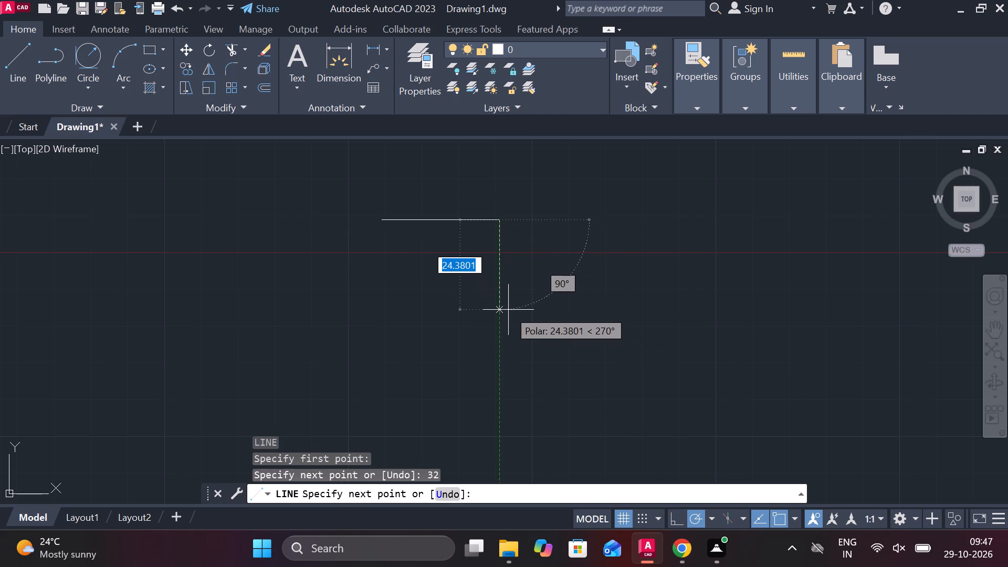
{"action": "type", "text": "15"}
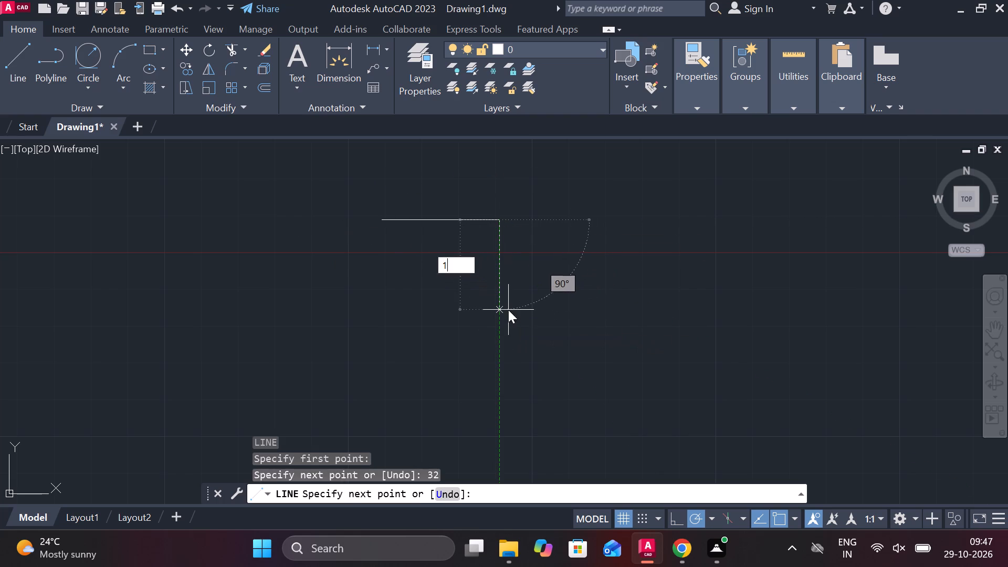
{"action": "key", "text": "space"}
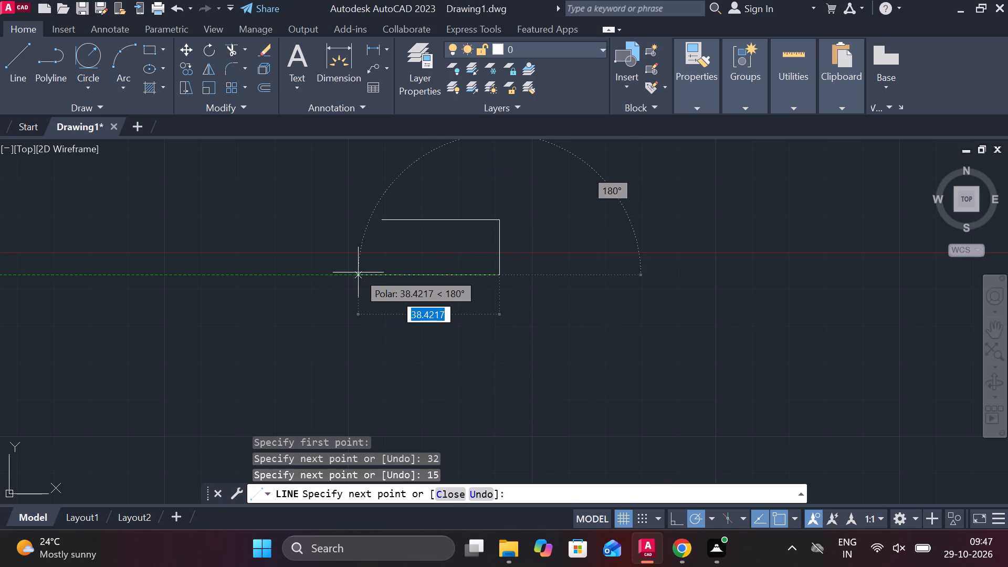
{"action": "type", "text": "32V"}
{"action": "key", "text": "BackSpace"}
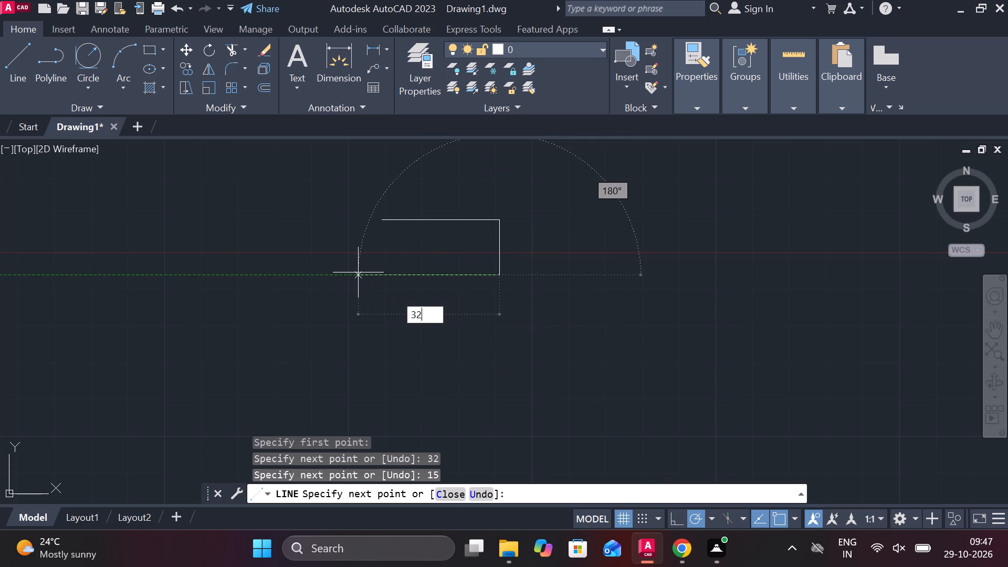
{"action": "key", "text": "Return"}
{"action": "left_click", "coordinate": [381, 219]}
{"action": "key", "text": "Escape"}
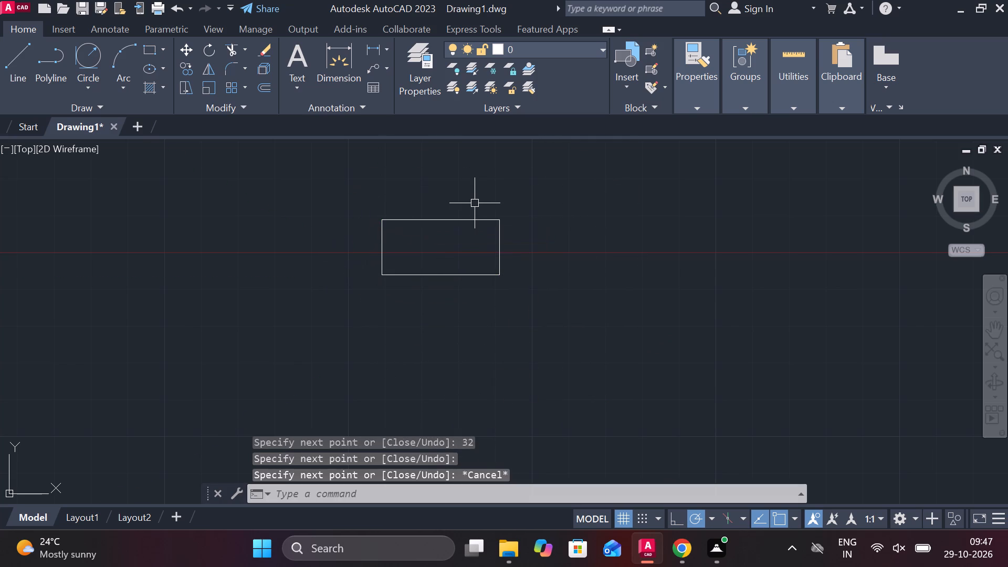
Draw a vertical line joining the midpoints of the rectangle's upper and lower edges.
{"action": "key", "text": "space"}
{"action": "left_click", "coordinate": [442, 224]}
{"action": "left_click", "coordinate": [443, 275]}
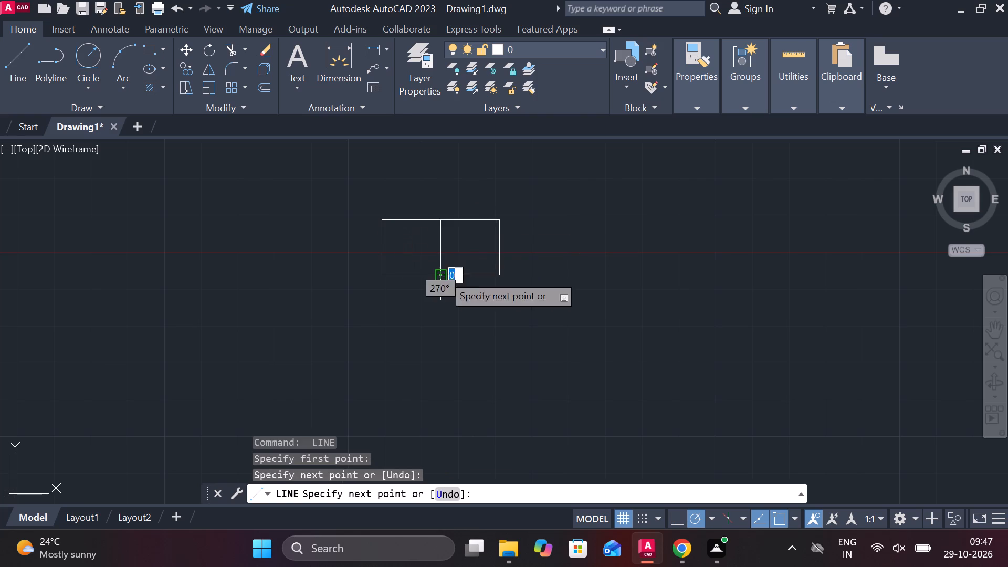
{"action": "scroll", "coordinate": [442, 262], "scroll_direction": "up", "scroll_amount": 2}
{"action": "key", "text": "Escape"}
Offset the rectangle's vertical middle line by 8 to each side.
{"action": "left_click", "coordinate": [439, 239]}
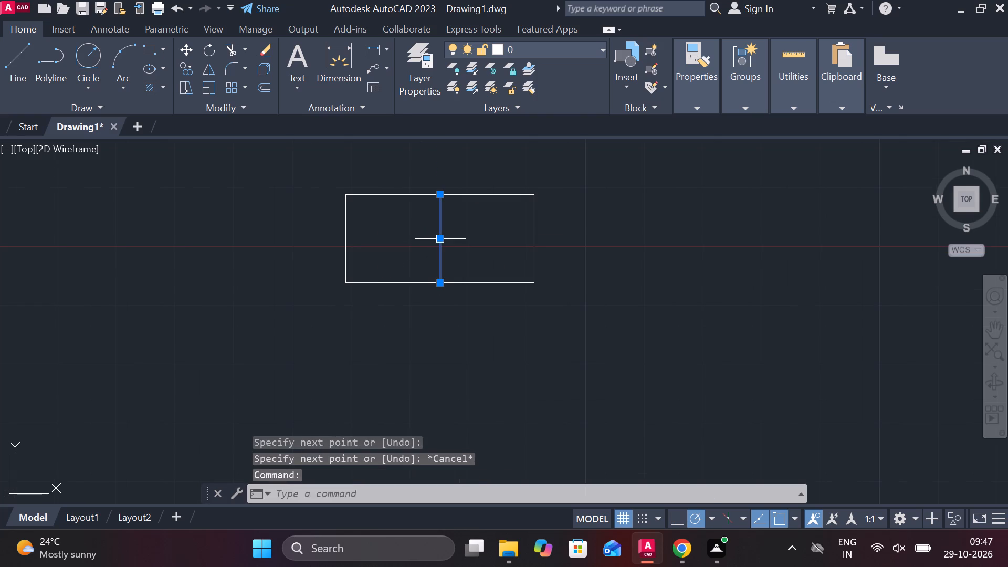
{"action": "key", "text": "o"}
{"action": "key", "text": "Return"}
{"action": "key", "text": "Return"}
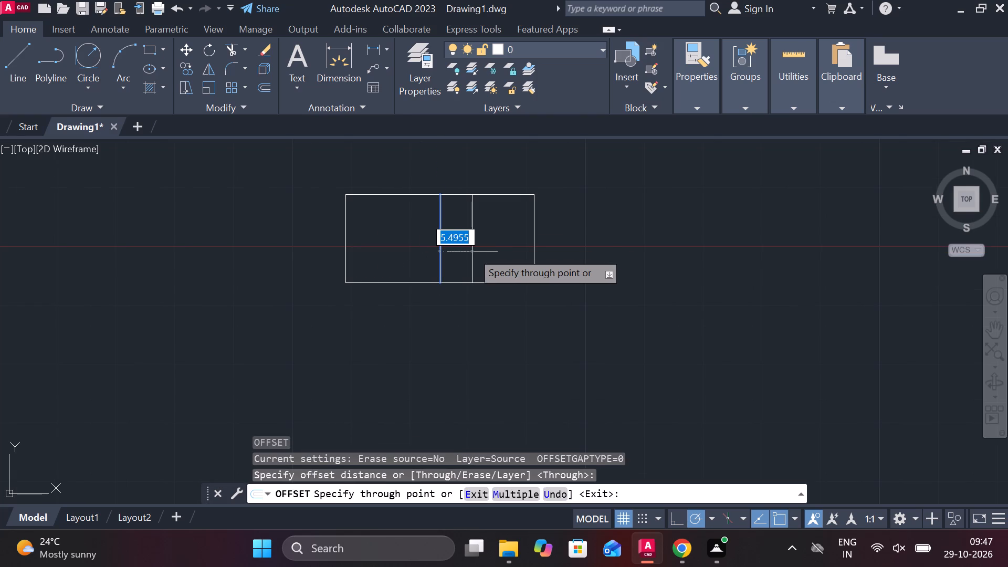
{"action": "key", "text": "8"}
{"action": "key", "text": "Return"}
{"action": "left_click", "coordinate": [437, 239]}
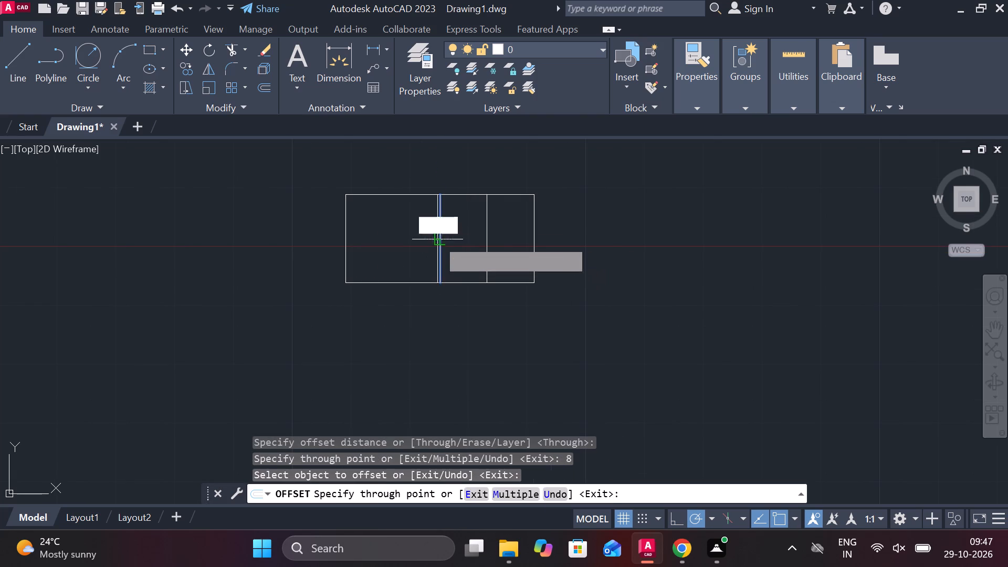
{"action": "key", "text": "8"}
{"action": "key", "text": "Return"}
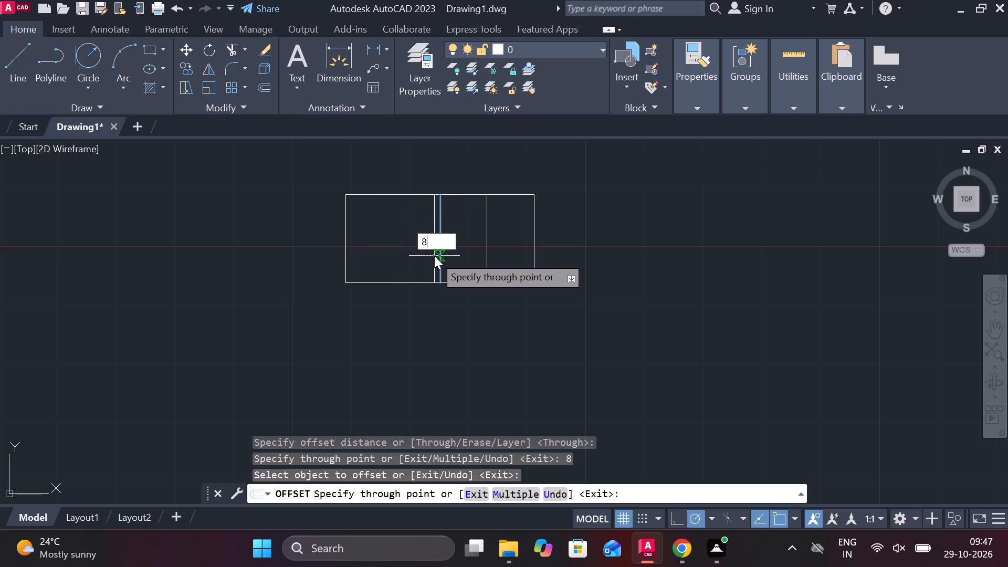
{"action": "left_click", "coordinate": [394, 237]}
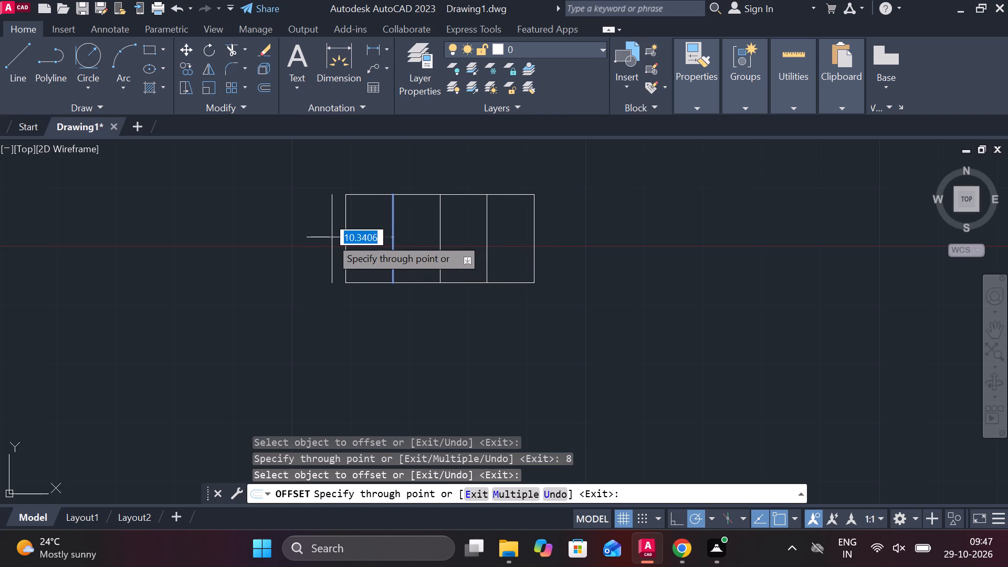
{"action": "scroll", "coordinate": [426, 217], "scroll_direction": "up", "scroll_amount": 3}
{"action": "key", "text": "Escape"}
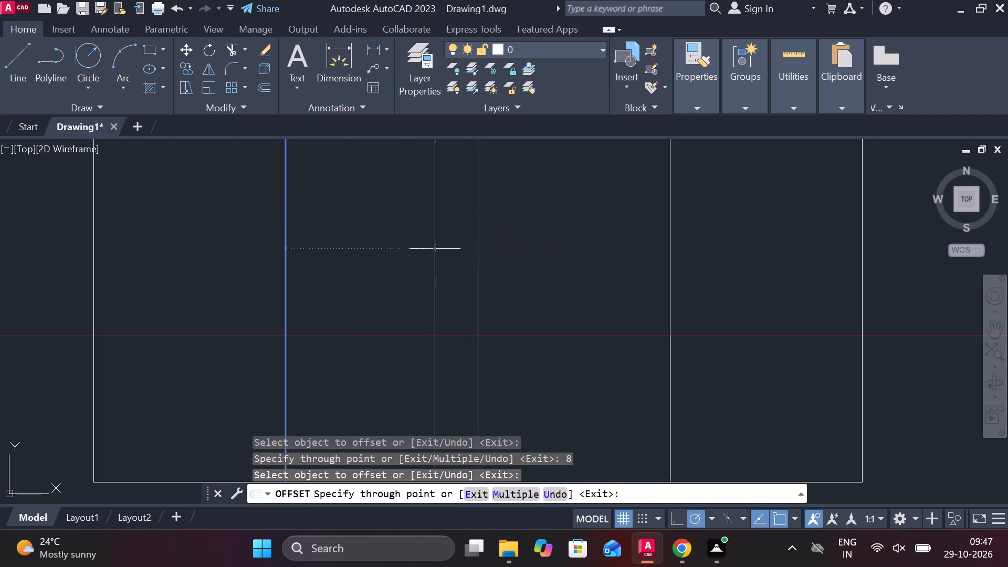
Chamfer the rectangle's lower-left corner using the angle option, with length 1 and angle 45°.
{"action": "scroll", "coordinate": [438, 259], "scroll_direction": "down", "scroll_amount": 2}
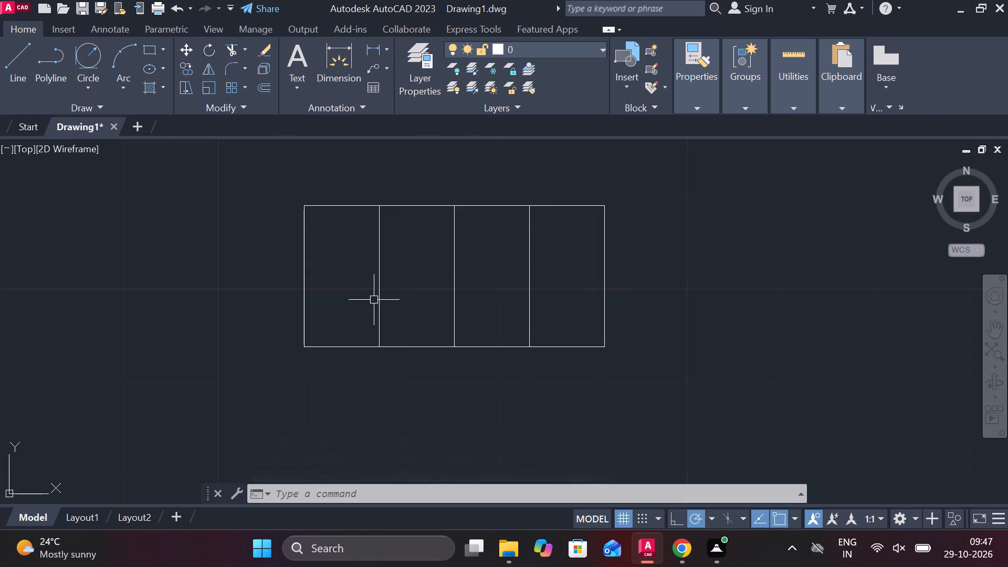
{"action": "left_click", "coordinate": [335, 350]}
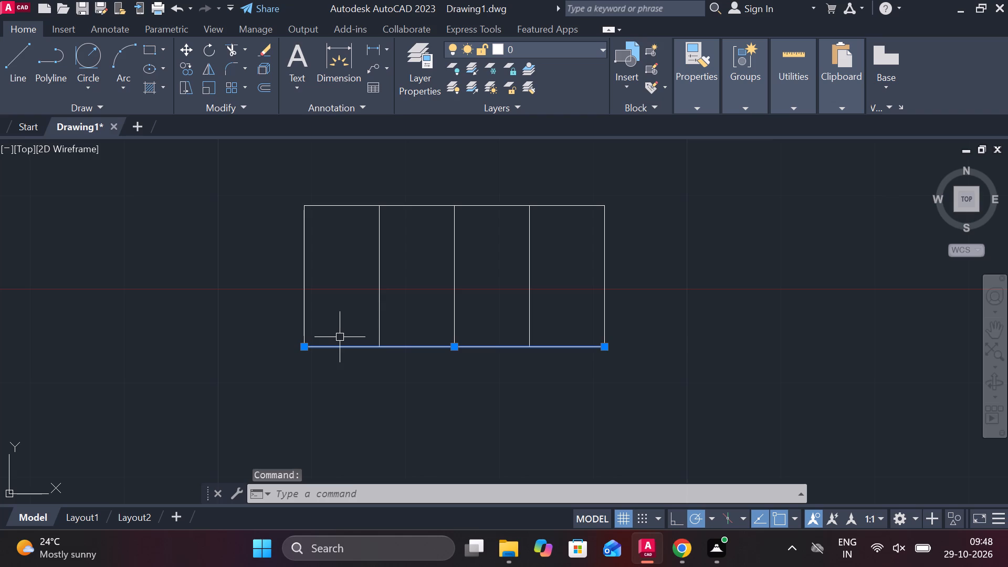
{"action": "key", "text": "Escape"}
{"action": "key", "text": "c"}
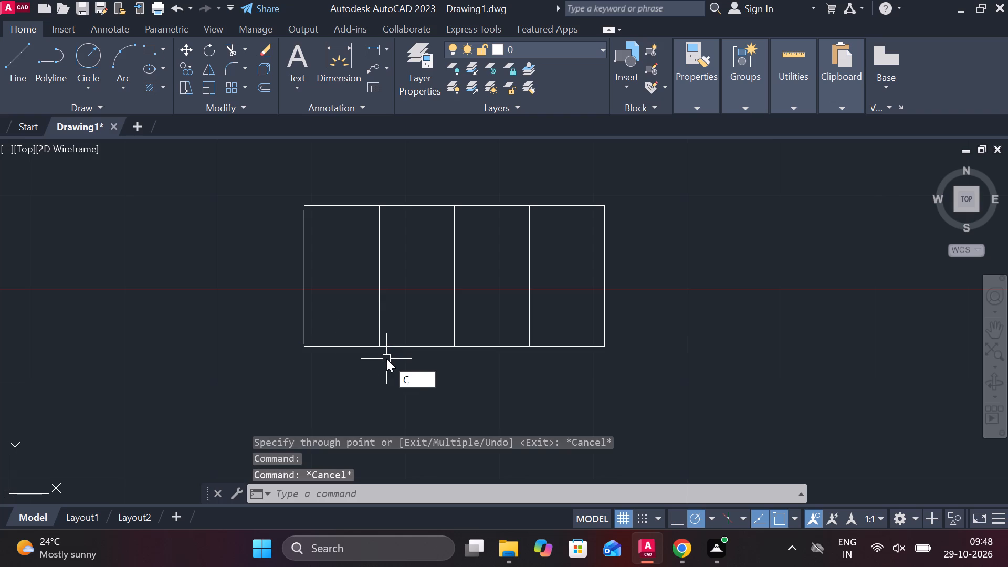
{"action": "left_click", "coordinate": [434, 422]}
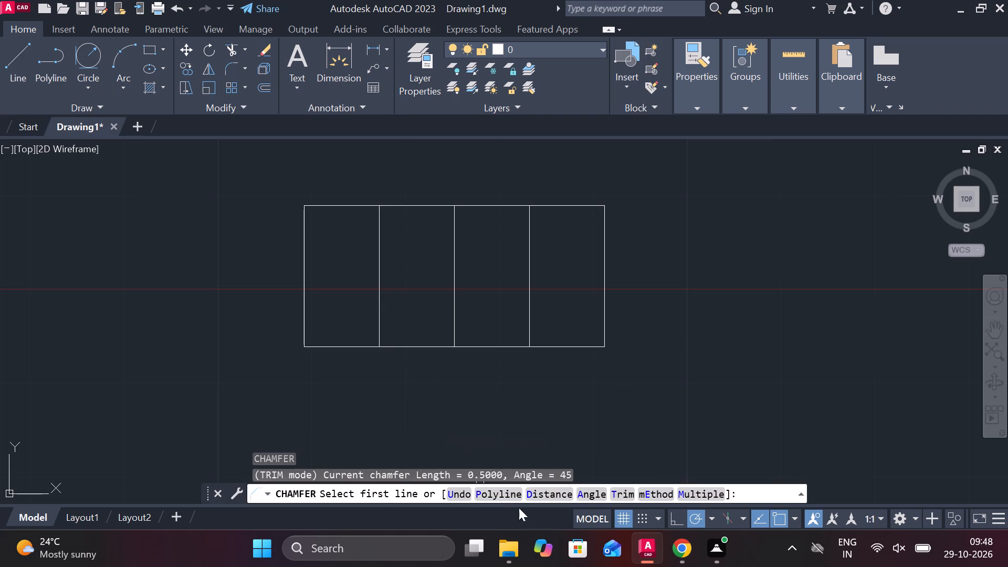
{"action": "left_click", "coordinate": [586, 493]}
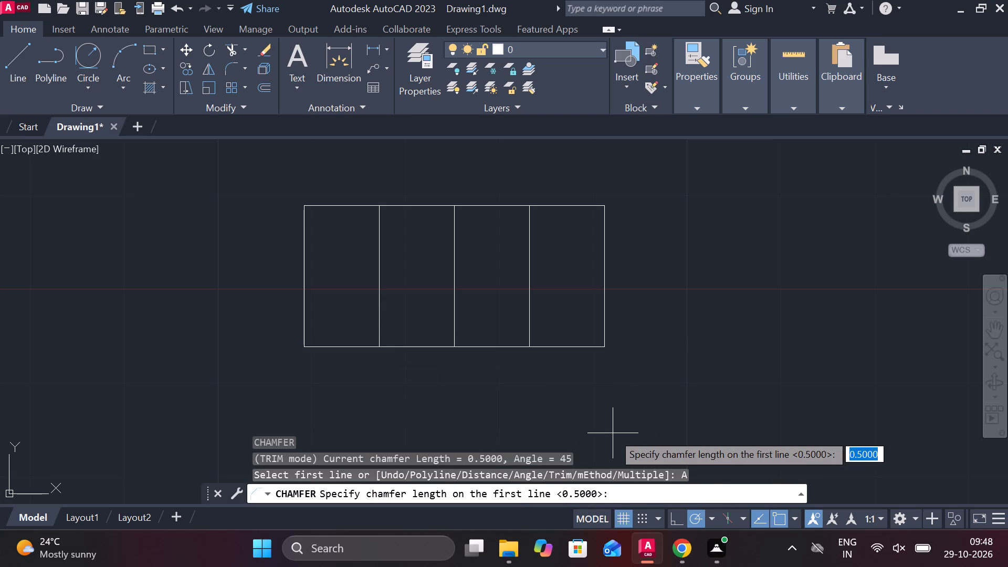
{"action": "key", "text": "1"}
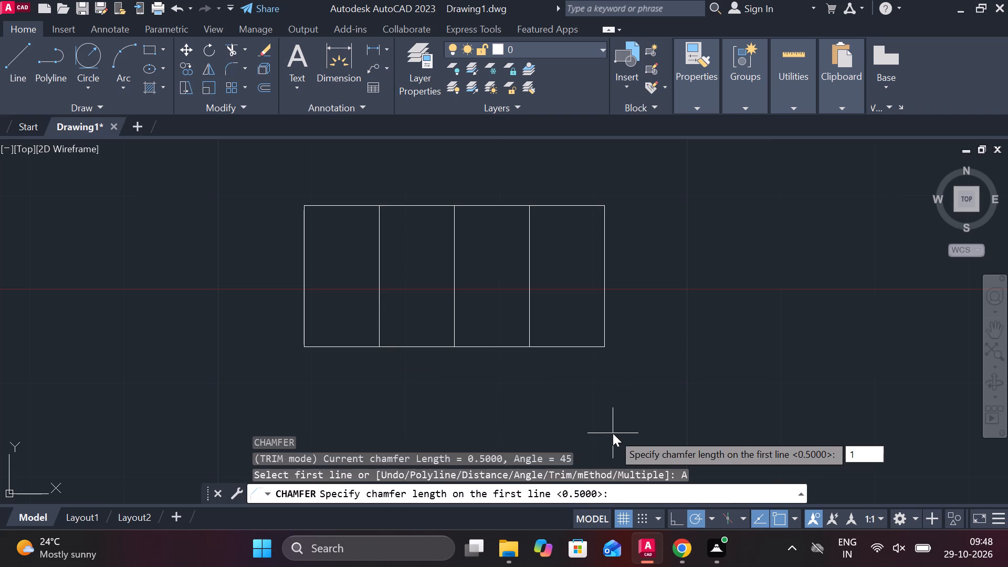
{"action": "key", "text": "Return"}
{"action": "type", "text": "45"}
{"action": "key", "text": "space"}
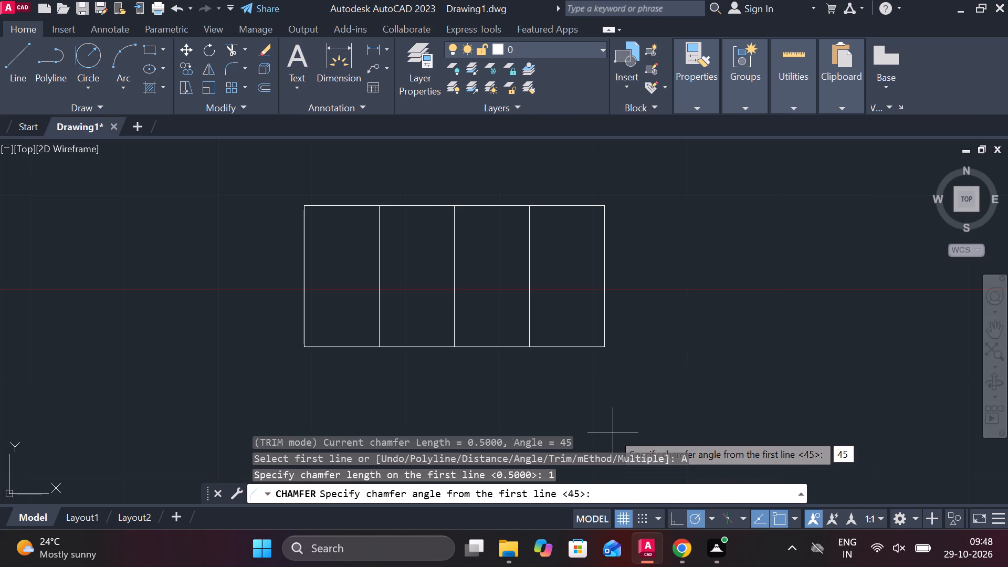
{"action": "left_click", "coordinate": [301, 304]}
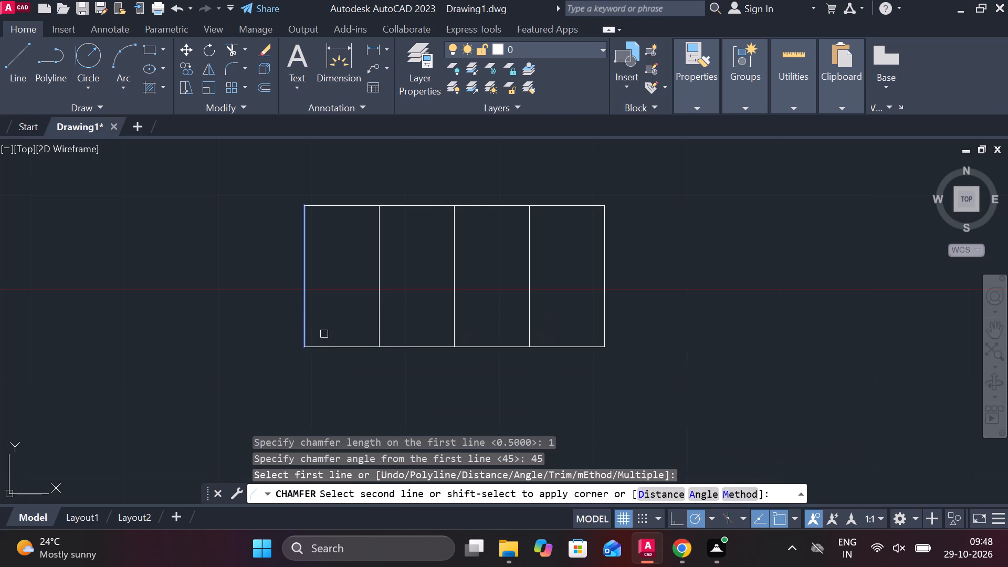
{"action": "left_click", "coordinate": [325, 346]}
Chamfer the rectangle's lower-right and upper-right corners with the same length 1 and 45° angle.
{"action": "key", "text": "space"}
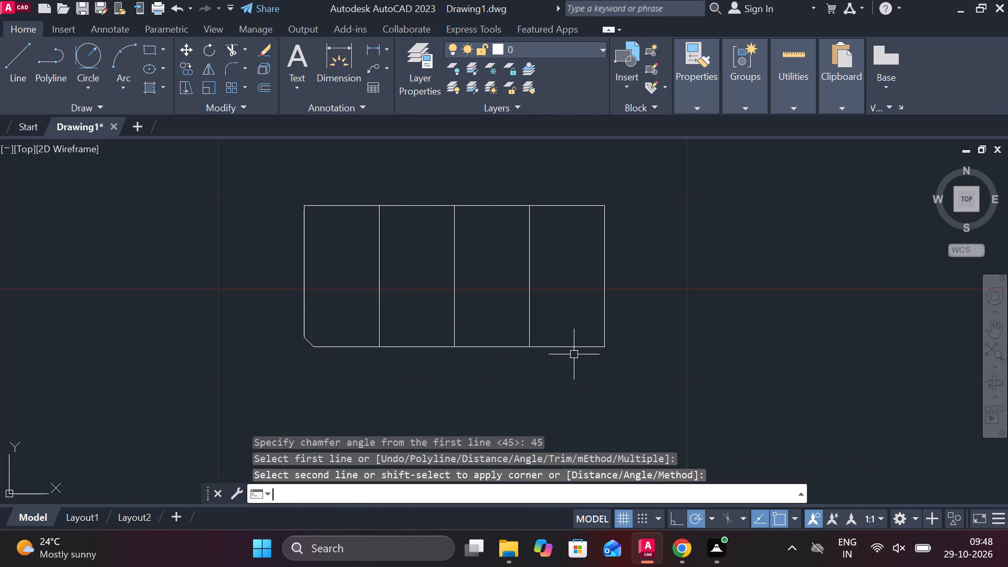
{"action": "left_click", "coordinate": [563, 351]}
{"action": "left_click", "coordinate": [602, 327]}
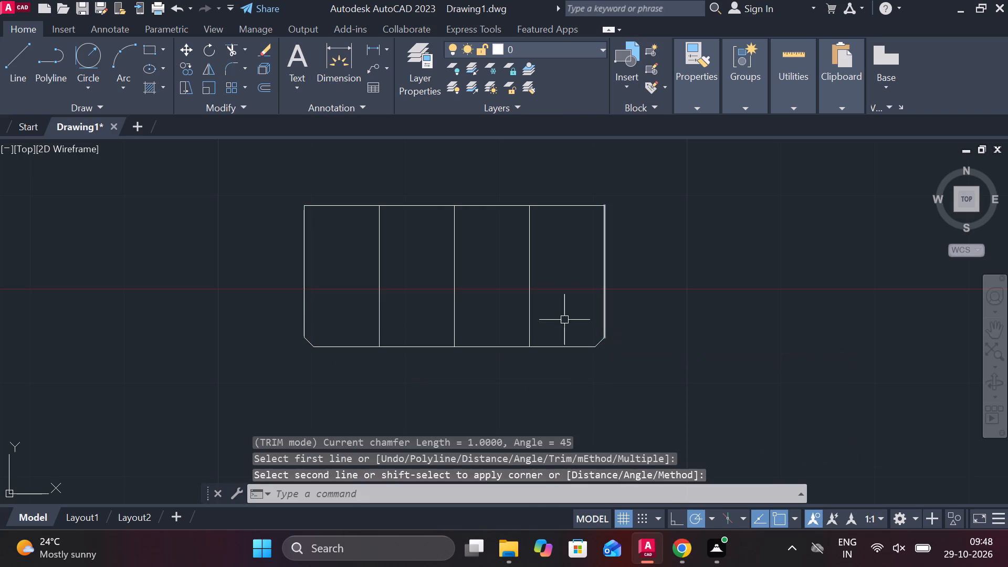
{"action": "key", "text": "space"}
{"action": "left_click", "coordinate": [558, 206]}
{"action": "left_click", "coordinate": [601, 219]}
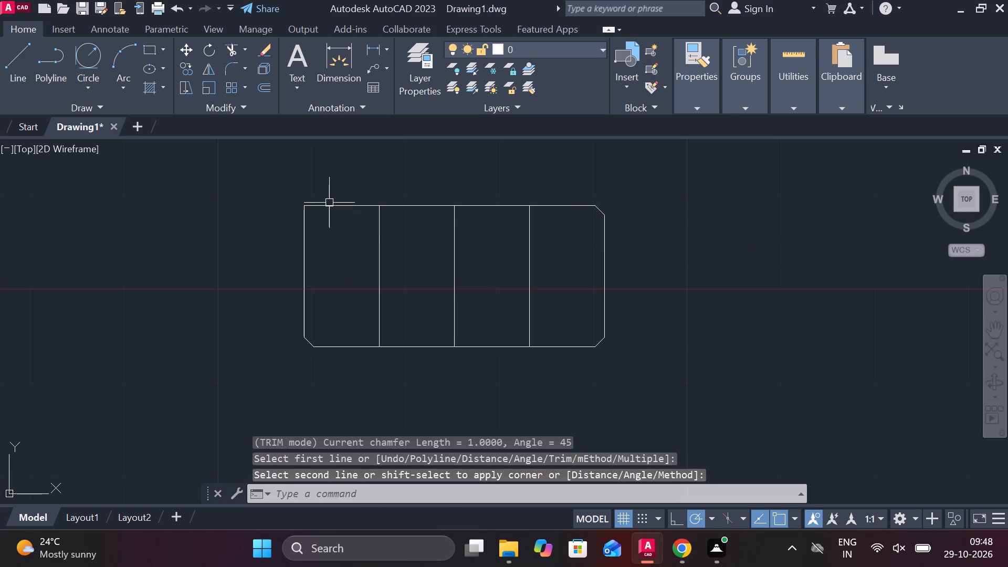
Chamfer the rectangle's upper-left corner with the same length 1 and 45° angle.
{"action": "key", "text": "space"}
{"action": "left_click", "coordinate": [329, 205]}
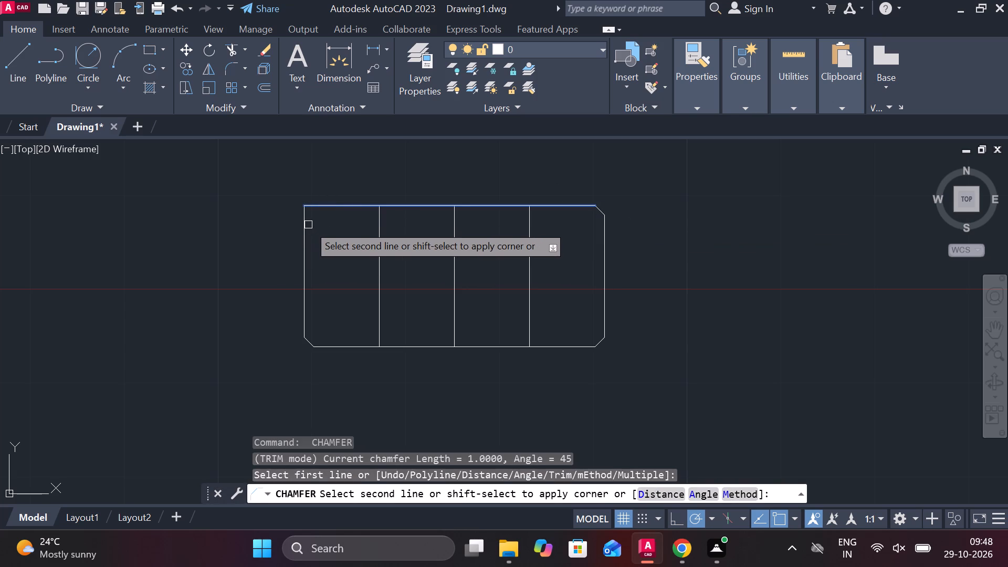
{"action": "left_click", "coordinate": [306, 223]}
{"action": "key", "text": "Escape"}
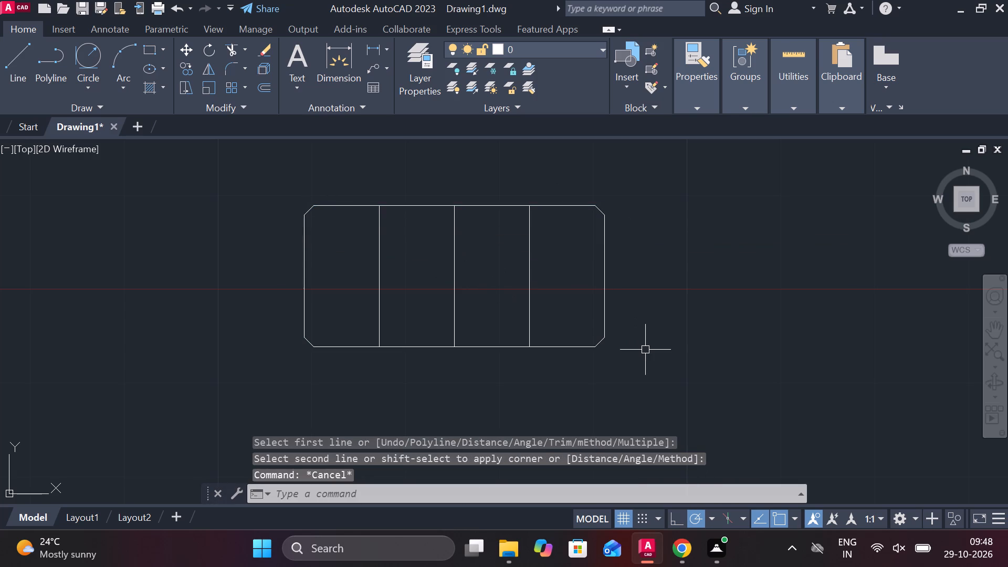
Draw a horizontal line 32 long joining the upper ends of the two lower corner chamfers.
{"action": "key", "text": "l"}
{"action": "key", "text": "Return"}
{"action": "left_click", "coordinate": [300, 337]}
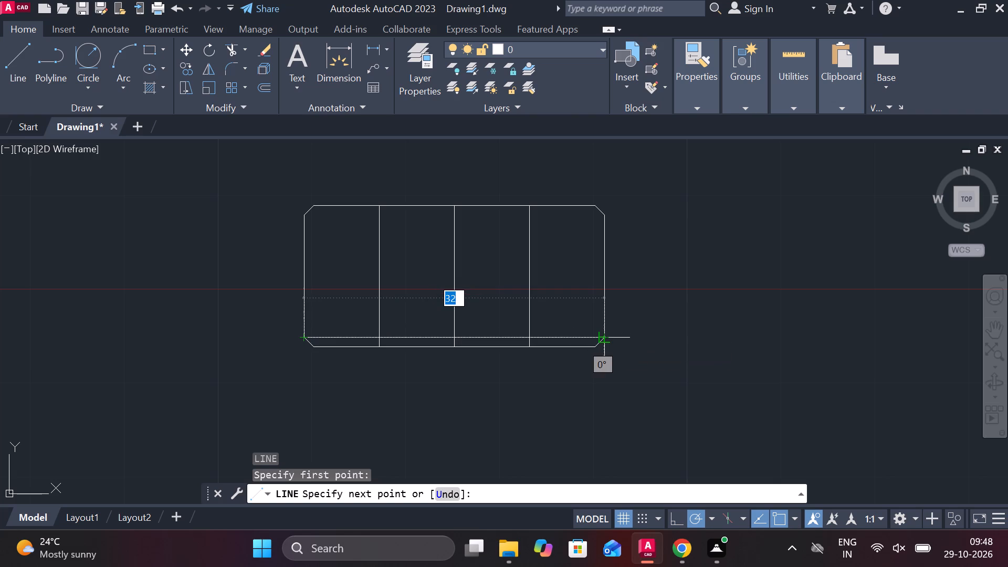
{"action": "key", "text": "Escape"}
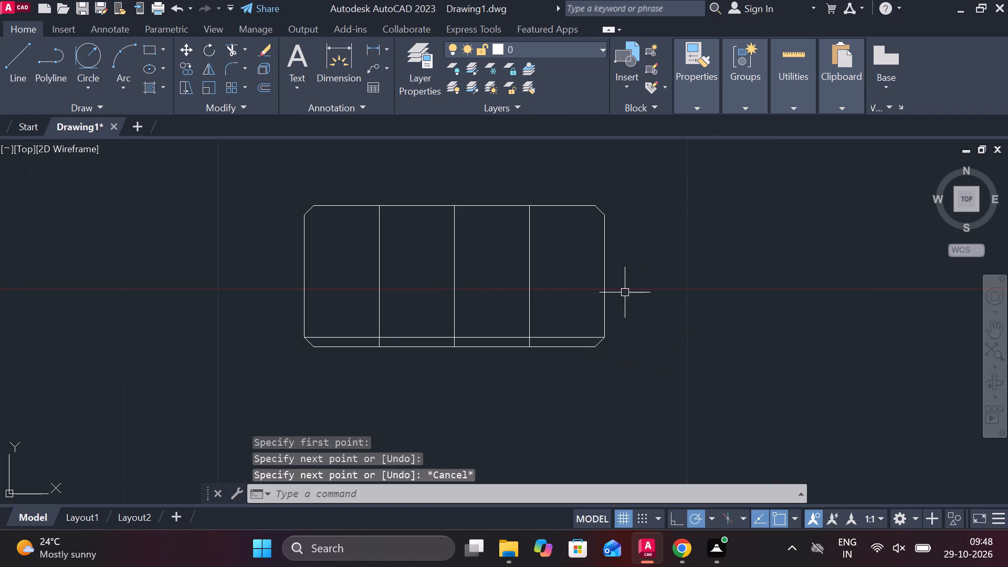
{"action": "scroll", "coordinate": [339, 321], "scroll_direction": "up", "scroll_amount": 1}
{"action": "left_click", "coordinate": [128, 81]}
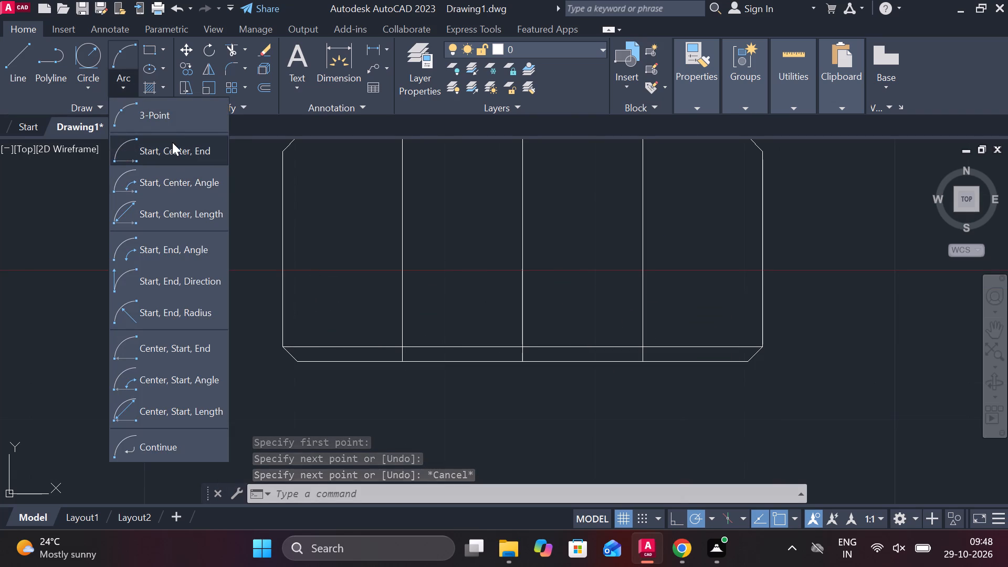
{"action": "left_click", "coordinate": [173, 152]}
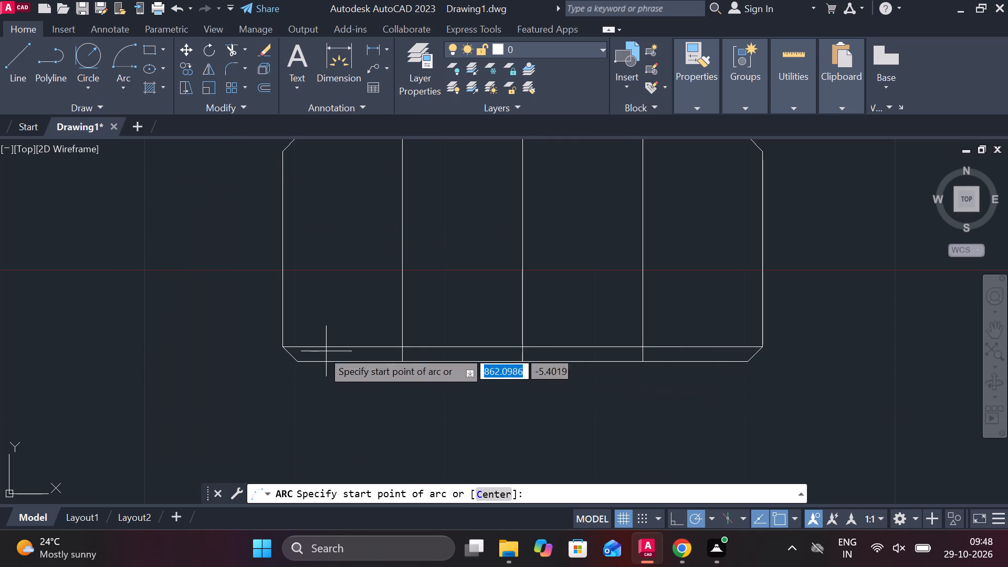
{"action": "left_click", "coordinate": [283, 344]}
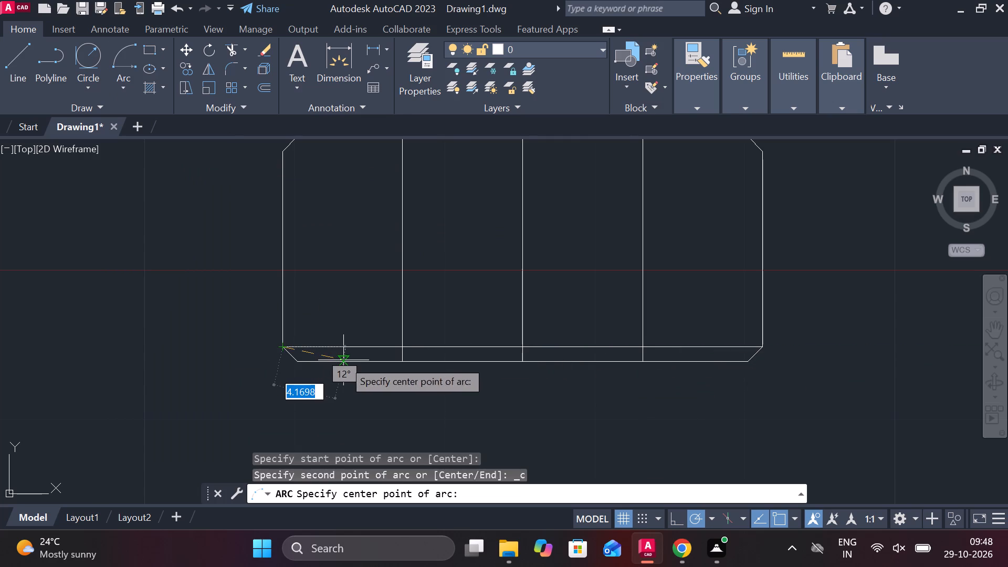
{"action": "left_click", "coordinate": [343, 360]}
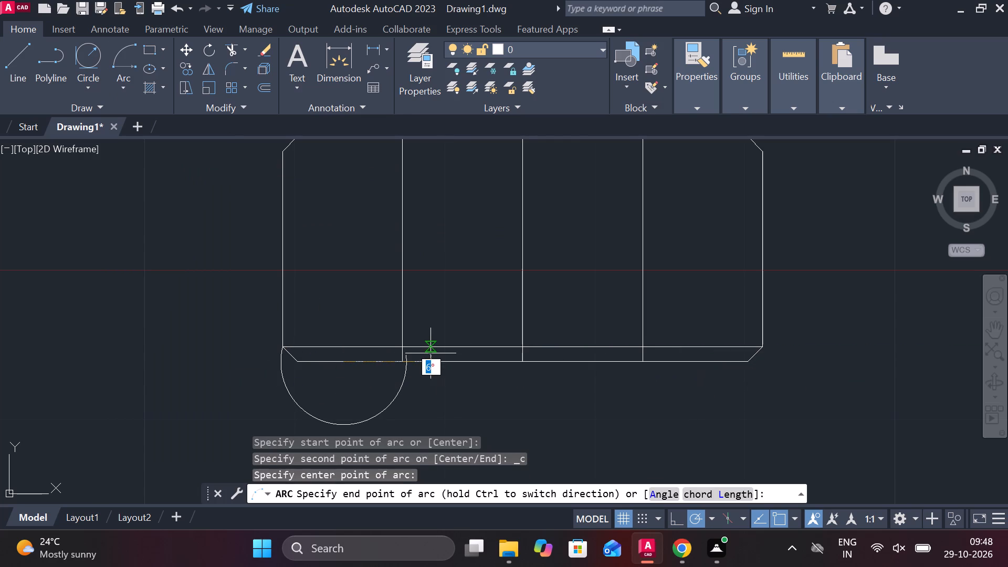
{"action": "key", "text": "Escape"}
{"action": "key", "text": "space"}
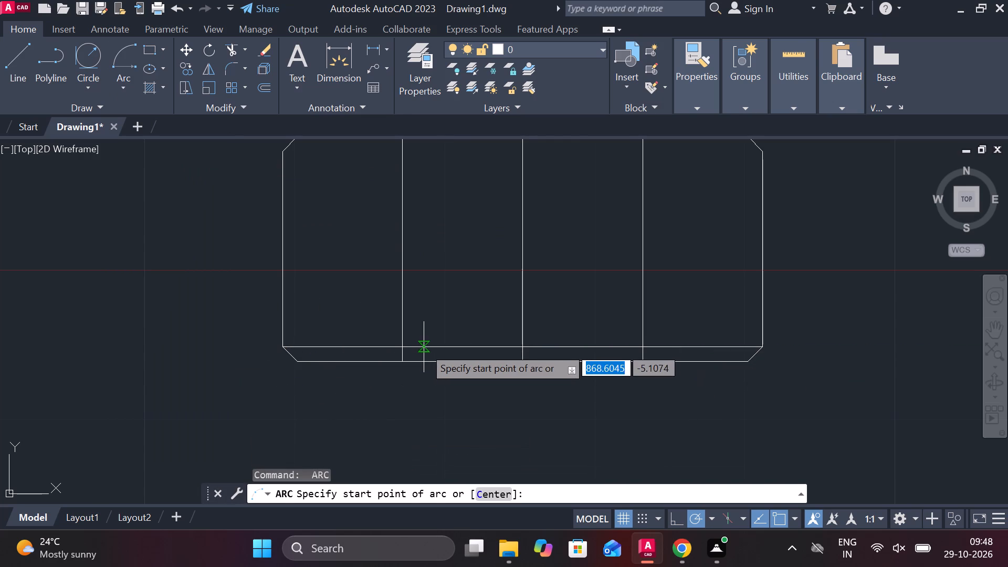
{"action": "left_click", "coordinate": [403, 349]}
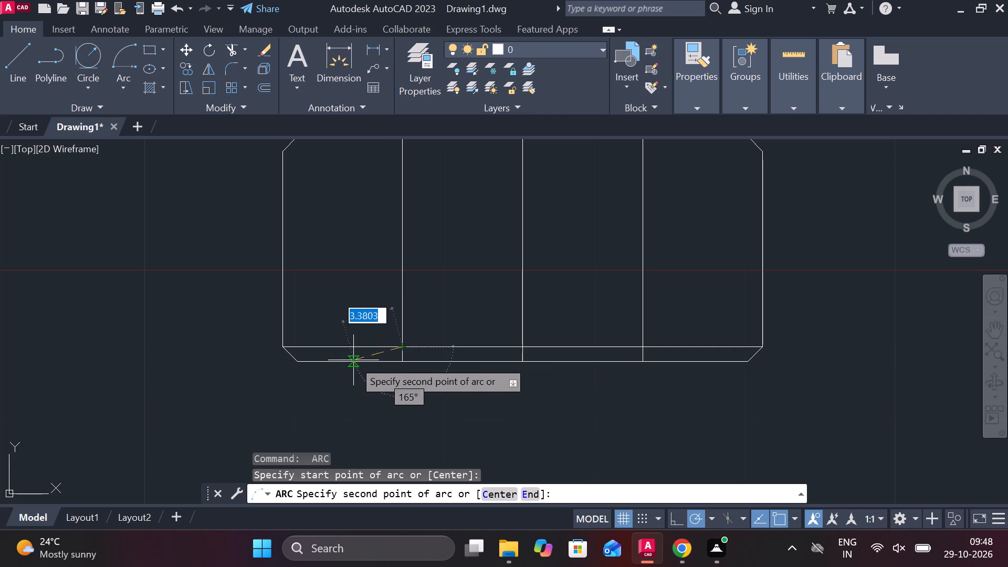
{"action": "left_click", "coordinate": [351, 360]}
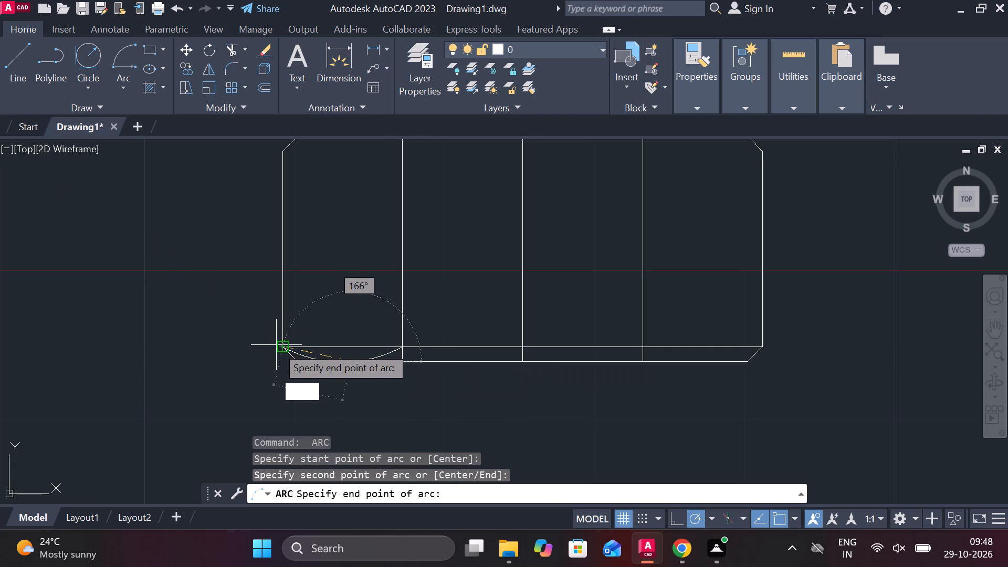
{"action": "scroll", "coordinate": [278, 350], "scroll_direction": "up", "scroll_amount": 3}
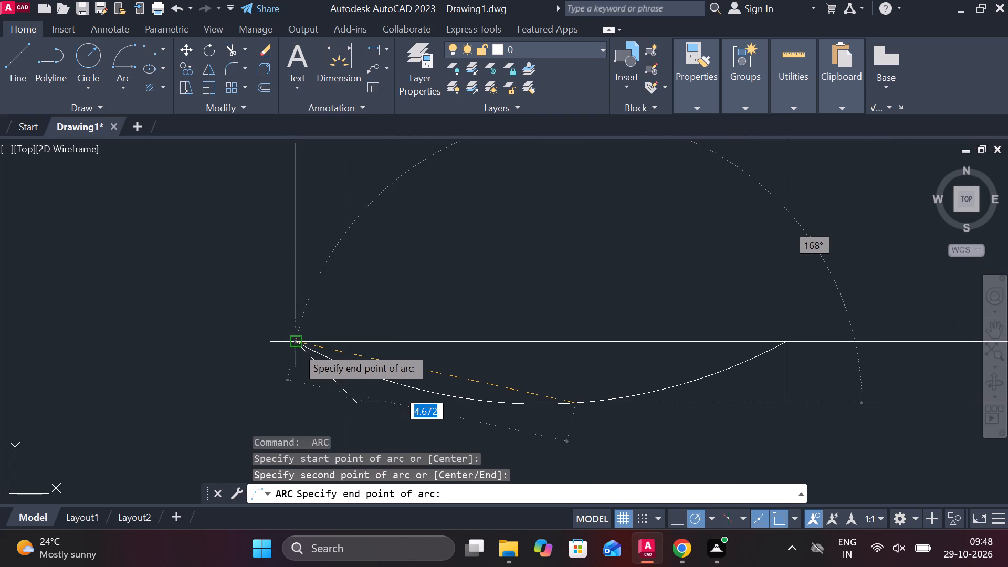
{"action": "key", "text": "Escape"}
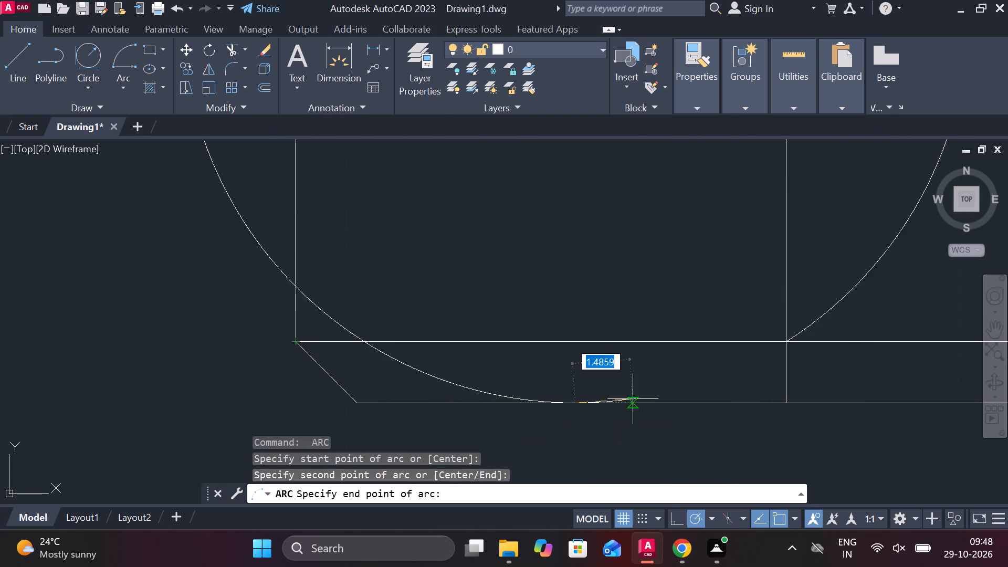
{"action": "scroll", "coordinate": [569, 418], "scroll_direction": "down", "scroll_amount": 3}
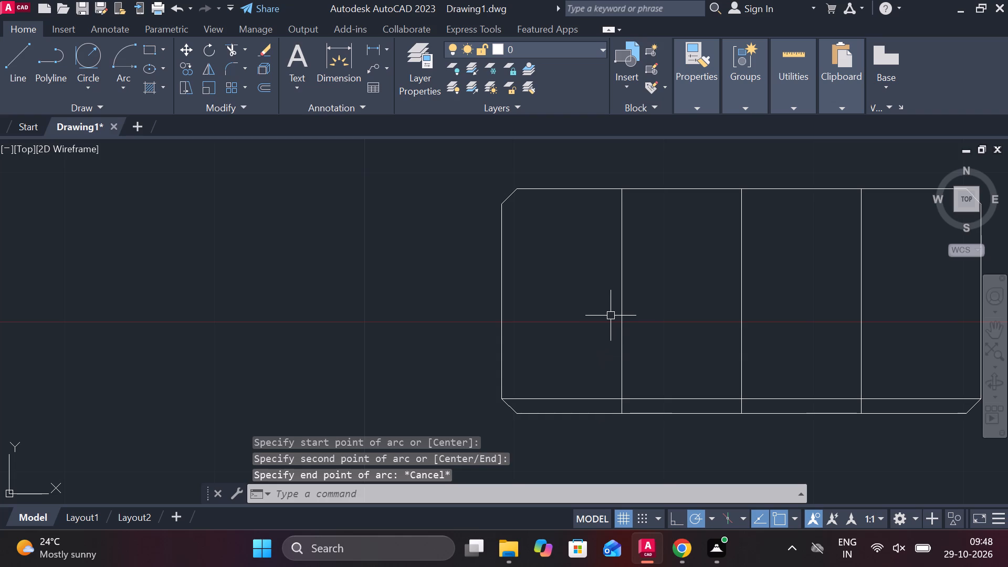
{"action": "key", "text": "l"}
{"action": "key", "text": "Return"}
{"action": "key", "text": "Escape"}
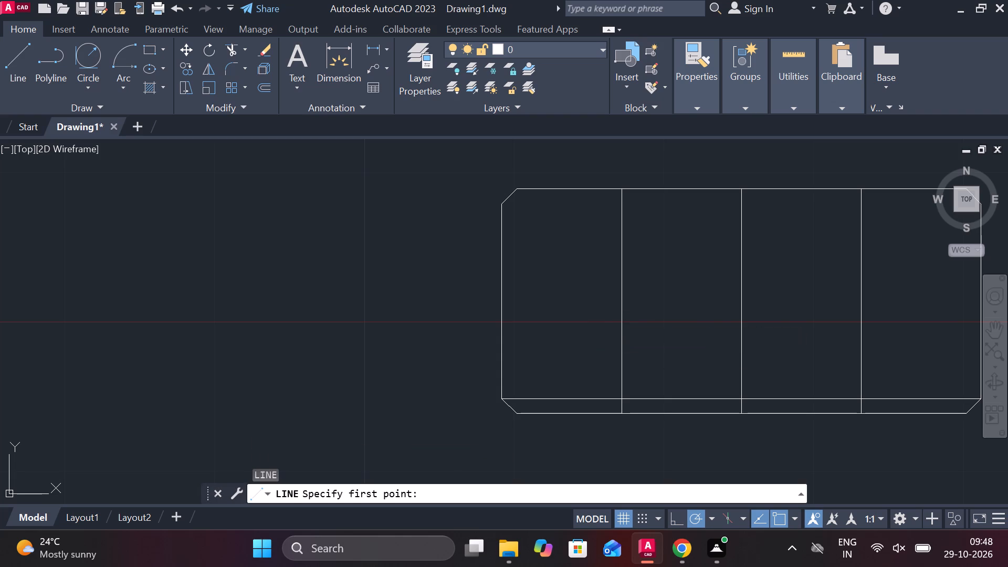
Offset the left and right division lines outward by 4, toward the rectangle's side edges.
{"action": "left_click", "coordinate": [623, 291]}
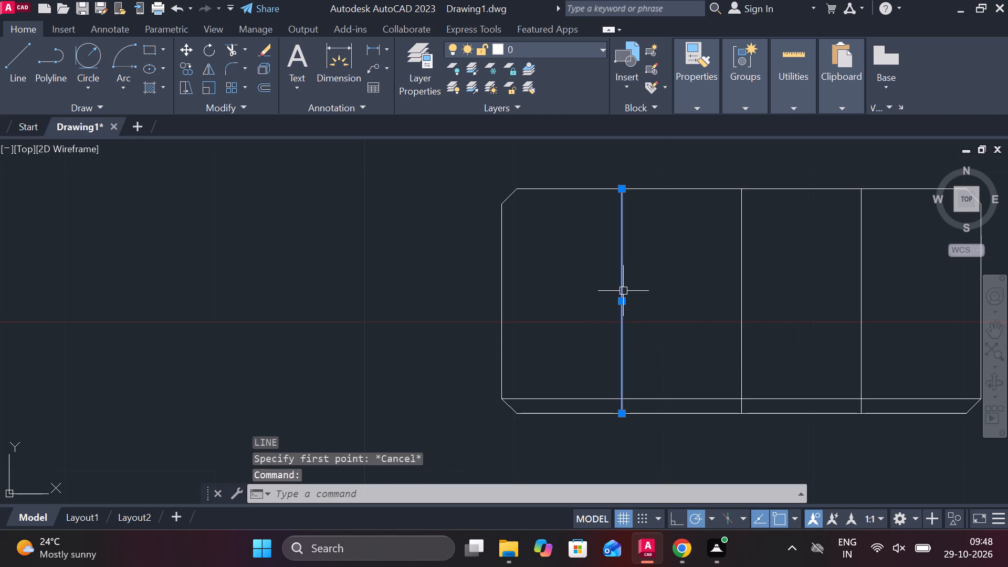
{"action": "key", "text": "o"}
{"action": "key", "text": "Return"}
{"action": "key", "text": "Return"}
{"action": "key", "text": "4"}
{"action": "key", "text": "Return"}
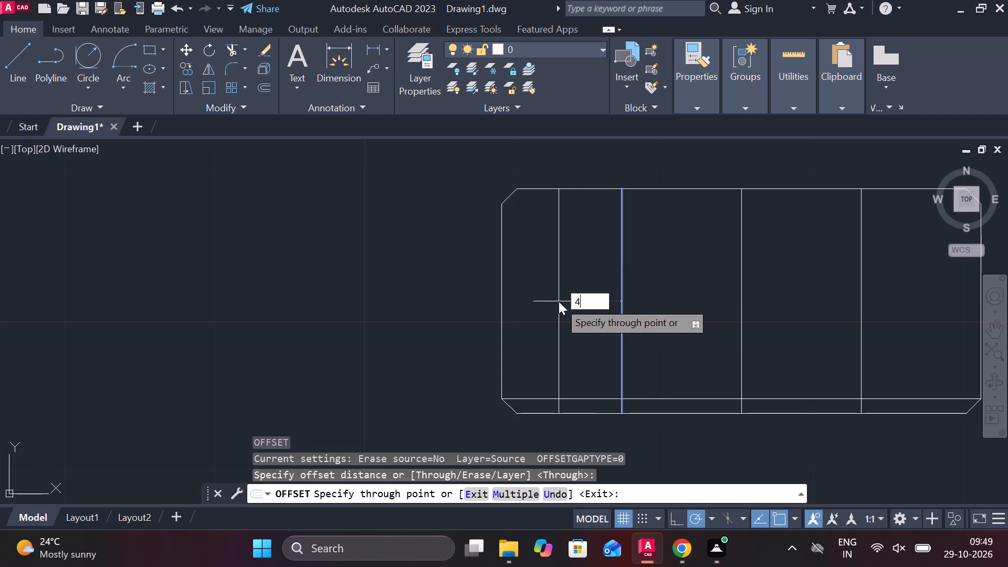
{"action": "scroll", "coordinate": [560, 301], "scroll_direction": "down", "scroll_amount": 2}
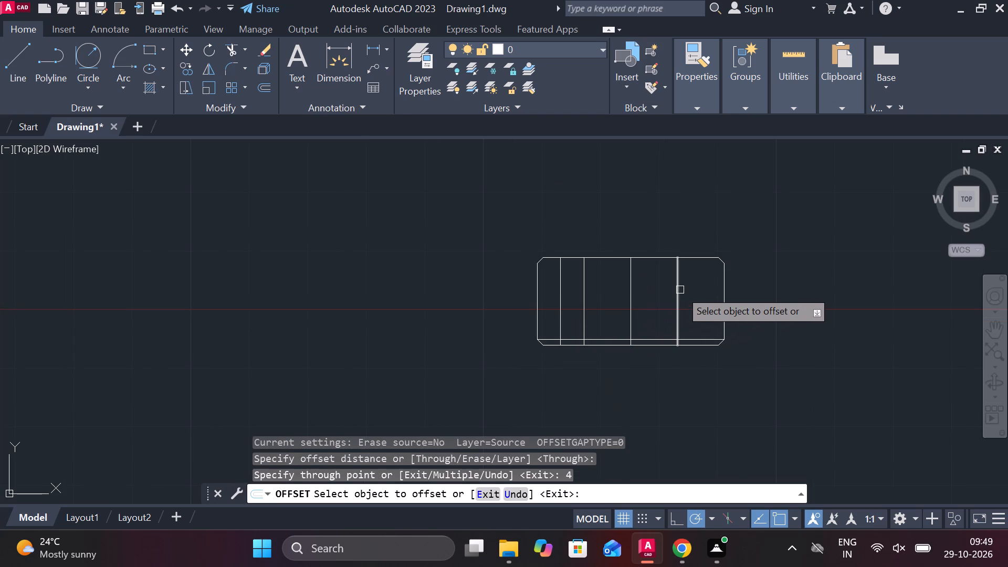
{"action": "left_click", "coordinate": [678, 288]}
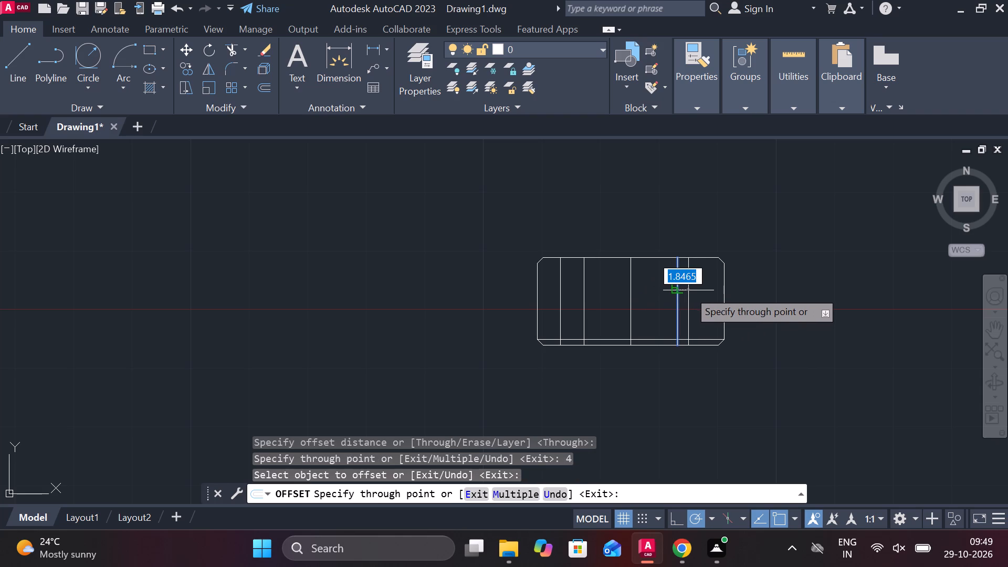
{"action": "type", "text": "4"}
{"action": "key", "text": "space"}
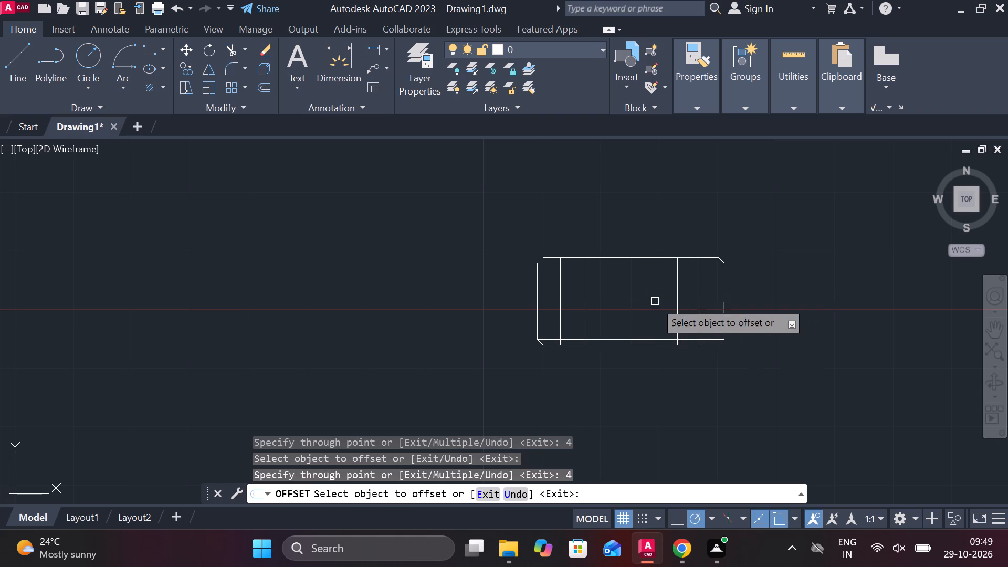
{"action": "scroll", "coordinate": [655, 301], "scroll_direction": "up", "scroll_amount": 2}
{"action": "key", "text": "Escape"}
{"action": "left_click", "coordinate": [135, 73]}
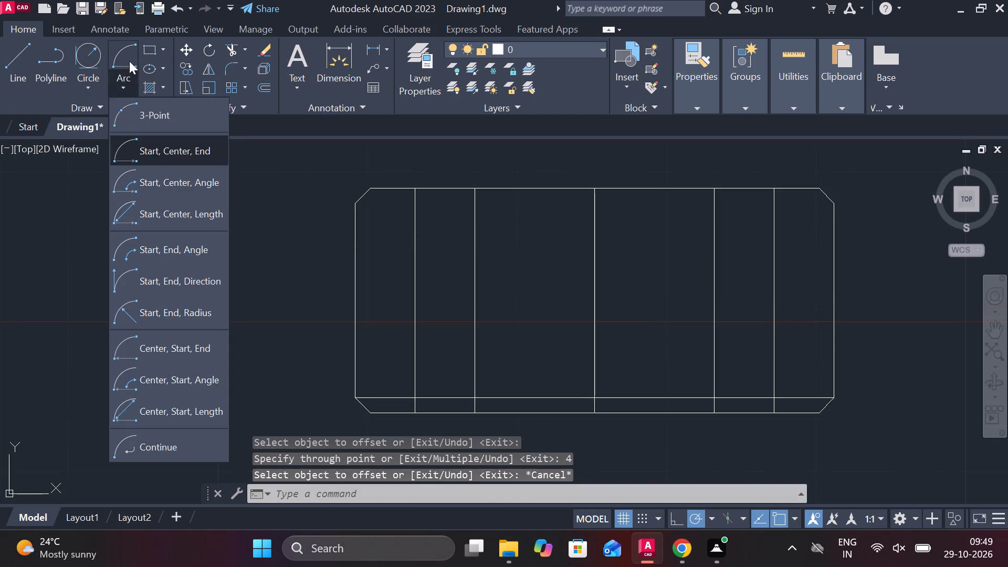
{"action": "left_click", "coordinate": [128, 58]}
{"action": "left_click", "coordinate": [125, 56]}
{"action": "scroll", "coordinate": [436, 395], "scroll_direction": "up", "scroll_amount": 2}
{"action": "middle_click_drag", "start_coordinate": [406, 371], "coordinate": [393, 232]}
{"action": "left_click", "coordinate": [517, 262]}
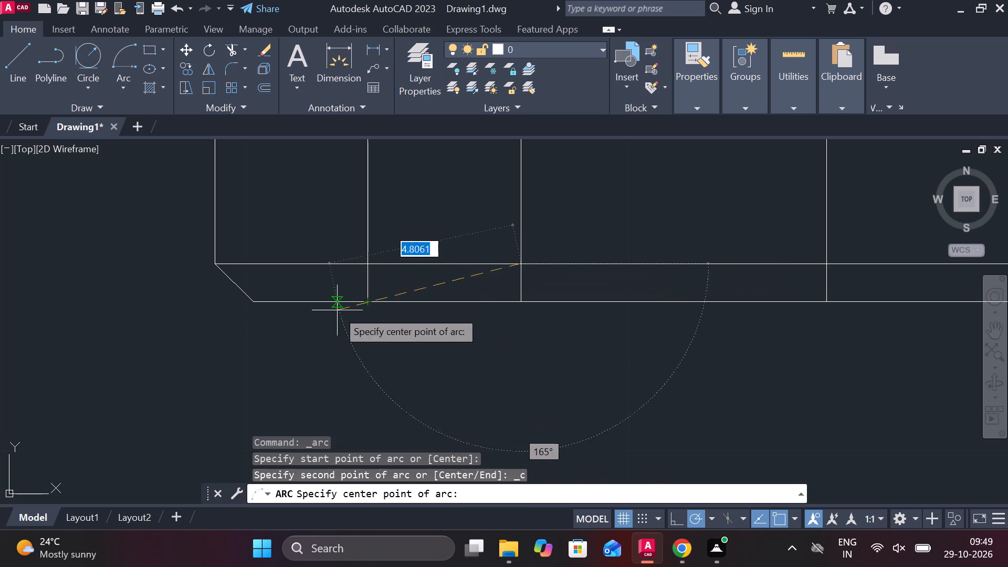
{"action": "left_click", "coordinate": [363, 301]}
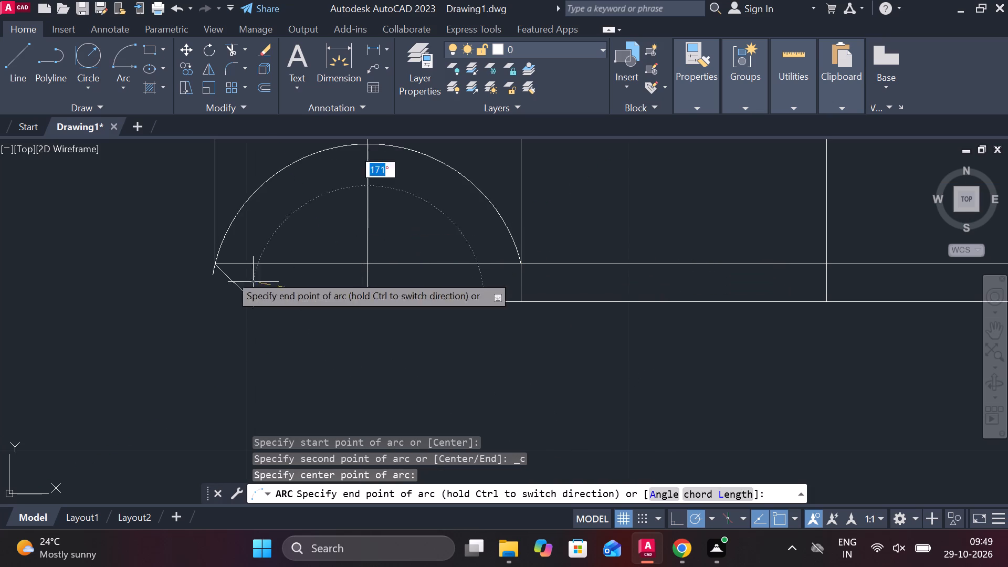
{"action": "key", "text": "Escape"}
Draw a three-point arc from the lower-left chamfer's upper end, through the first bay's midpoint on the lower edge, to the left division line.
{"action": "key", "text": "space"}
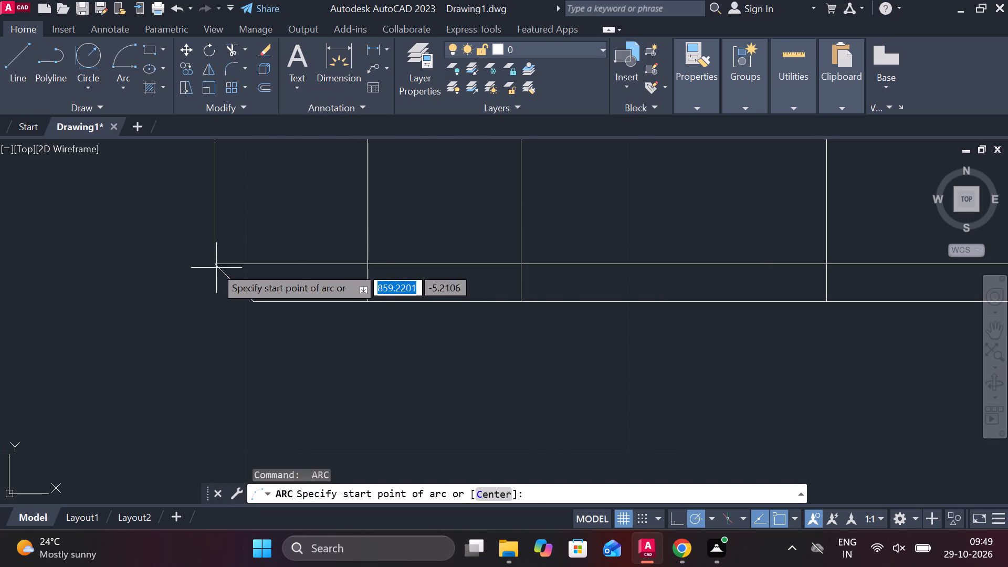
{"action": "left_click", "coordinate": [212, 262]}
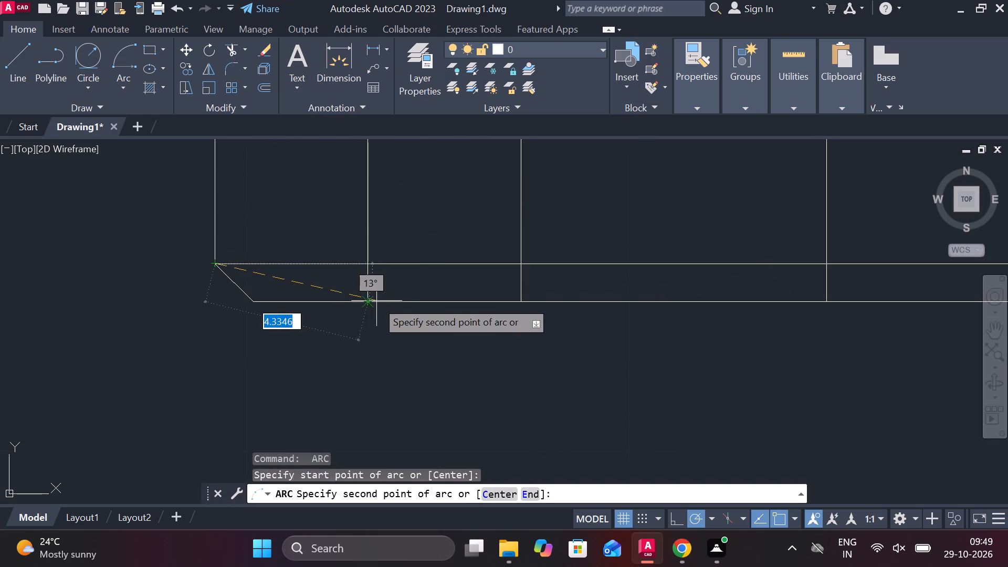
{"action": "left_click", "coordinate": [365, 301]}
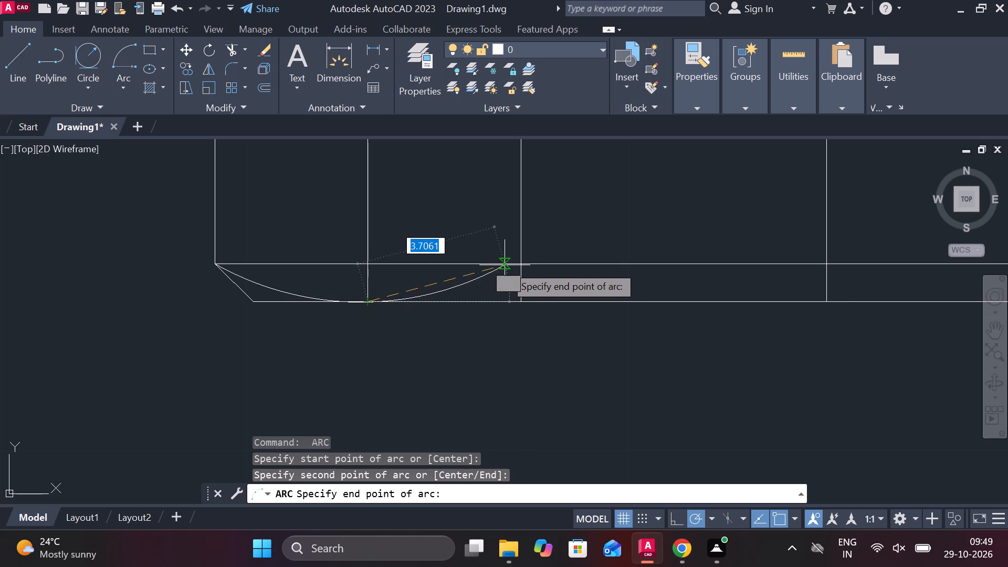
{"action": "left_click", "coordinate": [521, 265]}
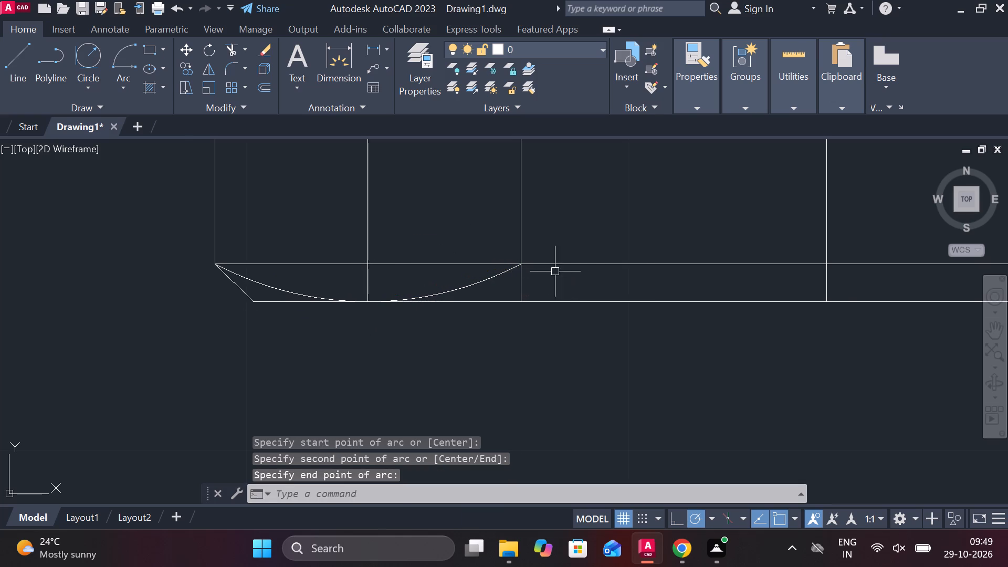
Draw a three-point arc along the horizontal line between the left and right division lines, passing through the middle line's lower end.
{"action": "middle_click_drag", "start_coordinate": [541, 273], "coordinate": [232, 341]}
{"action": "key", "text": "space"}
{"action": "left_click", "coordinate": [212, 331]}
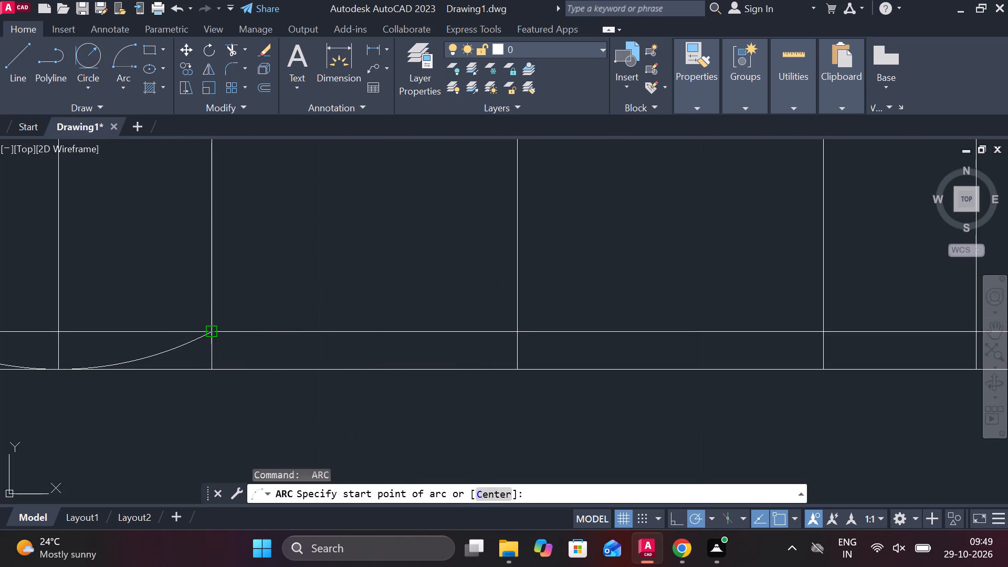
{"action": "left_click", "coordinate": [514, 367]}
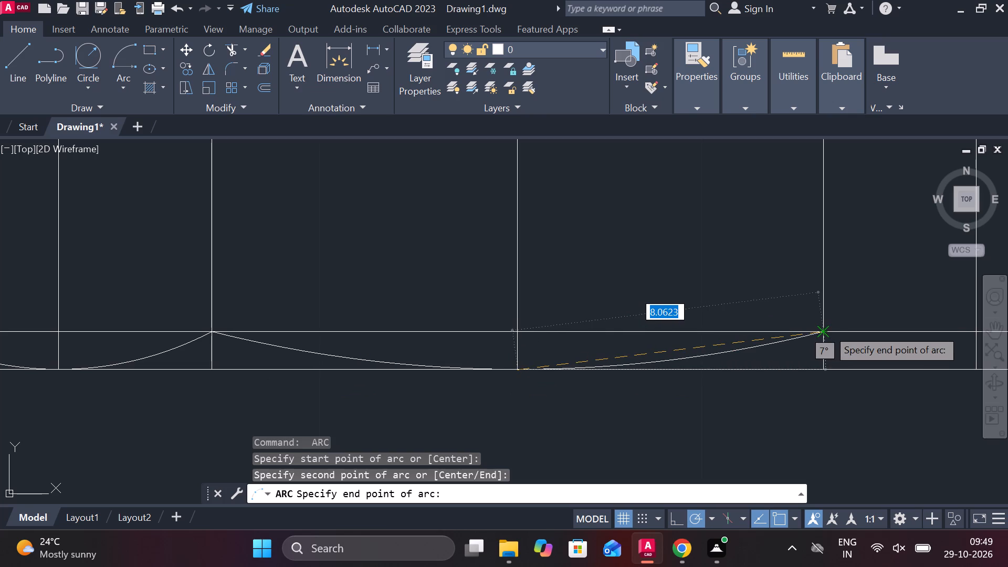
{"action": "left_click", "coordinate": [827, 329]}
Draw a three-point arc from the right division line, through the last bay's midpoint on the lower edge, to the lower-right chamfer's upper end.
{"action": "scroll", "coordinate": [822, 321], "scroll_direction": "down", "scroll_amount": 1}
{"action": "middle_click_drag", "start_coordinate": [763, 344], "coordinate": [396, 405]}
{"action": "key", "text": "space"}
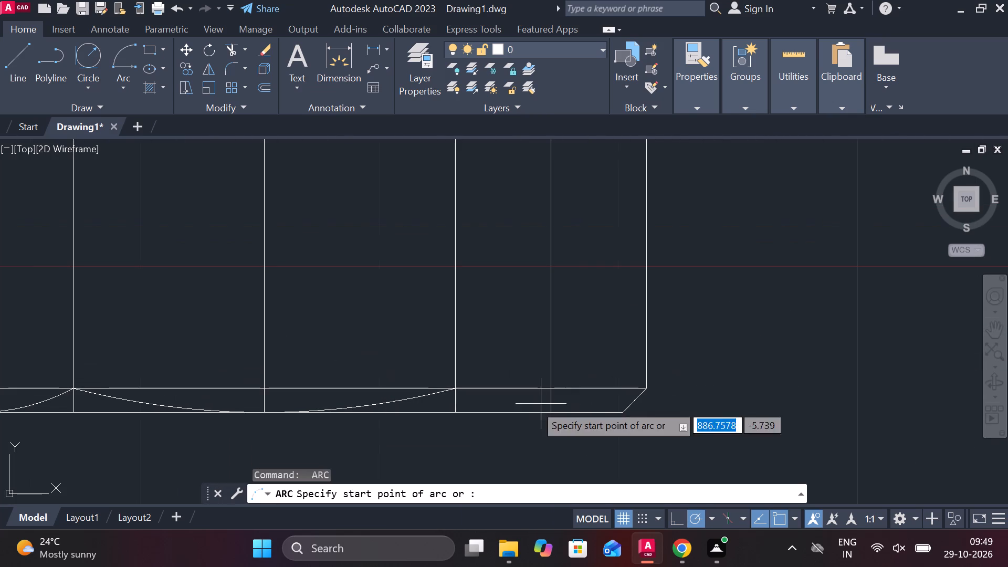
{"action": "left_click", "coordinate": [459, 387]}
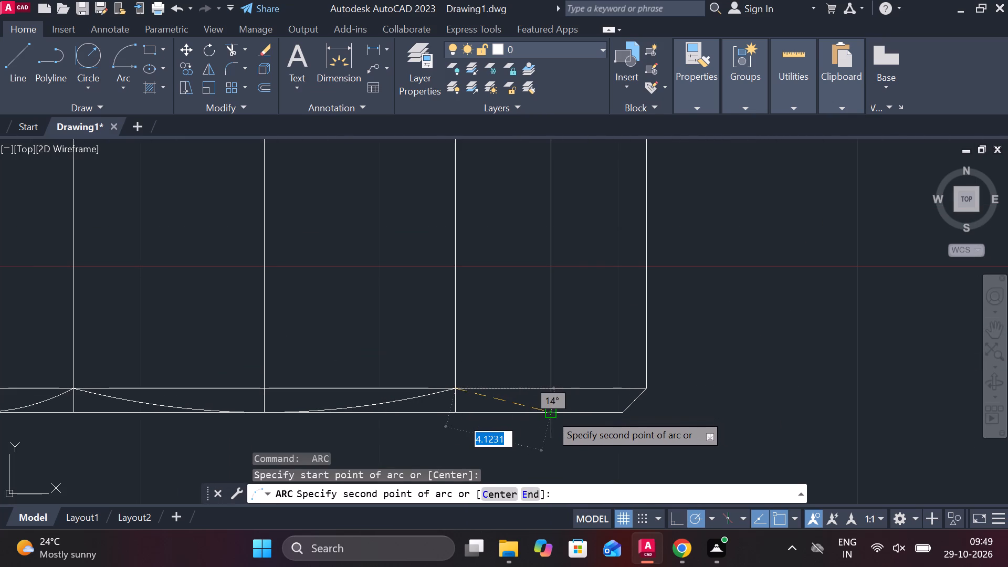
{"action": "left_click", "coordinate": [550, 414]}
{"action": "left_click", "coordinate": [649, 389]}
Erase the two outermost vertical division lines, in the first and last bays of the rectangle.
{"action": "scroll", "coordinate": [757, 383], "scroll_direction": "down", "scroll_amount": 3}
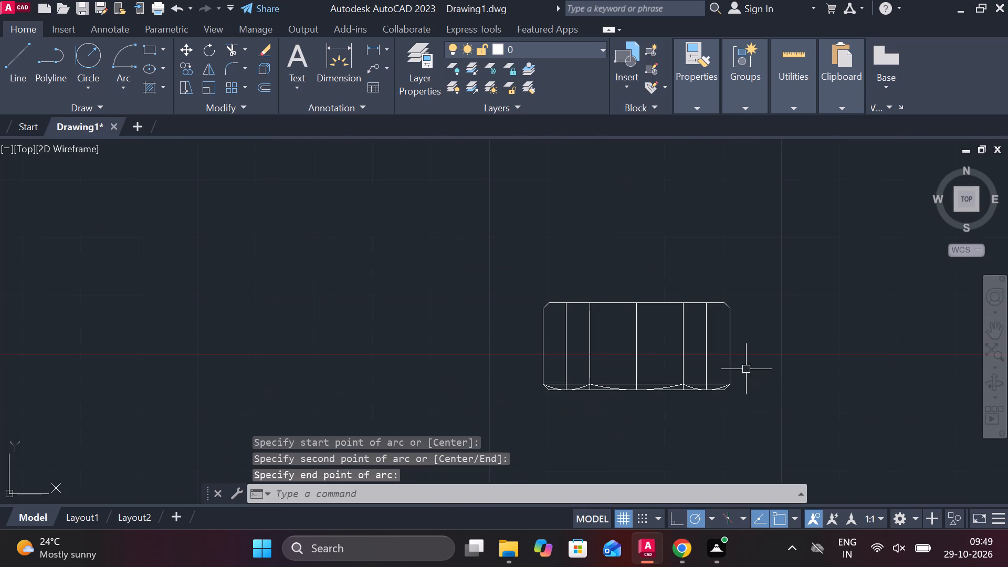
{"action": "left_click", "coordinate": [571, 350]}
{"action": "left_click", "coordinate": [568, 344]}
{"action": "left_click", "coordinate": [562, 331]}
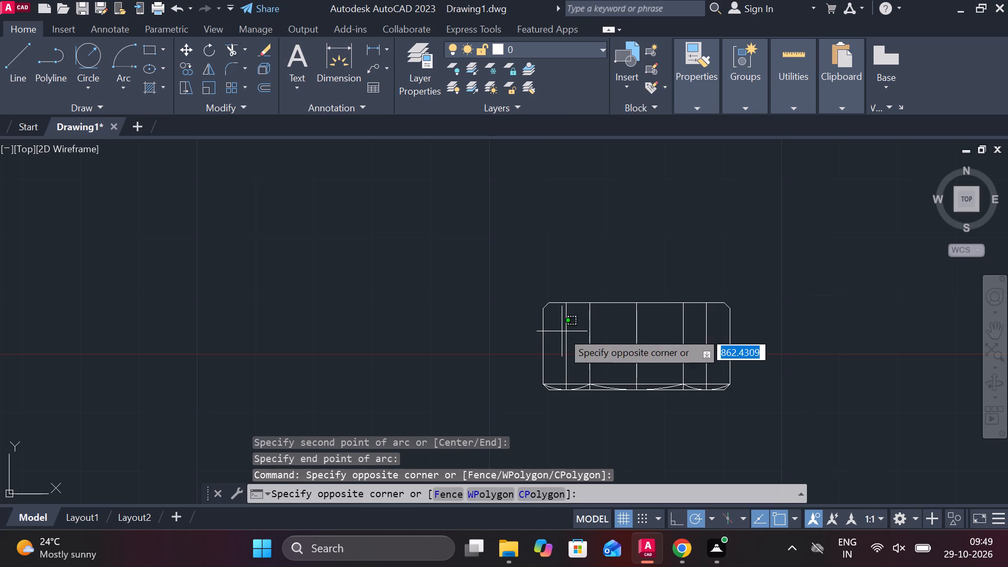
{"action": "key", "text": "Escape"}
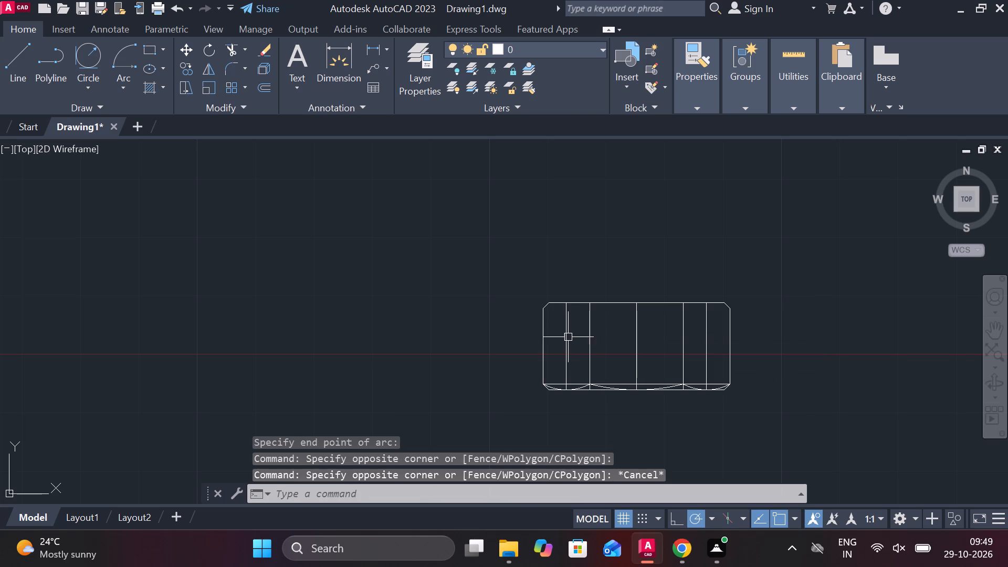
{"action": "left_click", "coordinate": [568, 337]}
{"action": "left_click", "coordinate": [702, 340]}
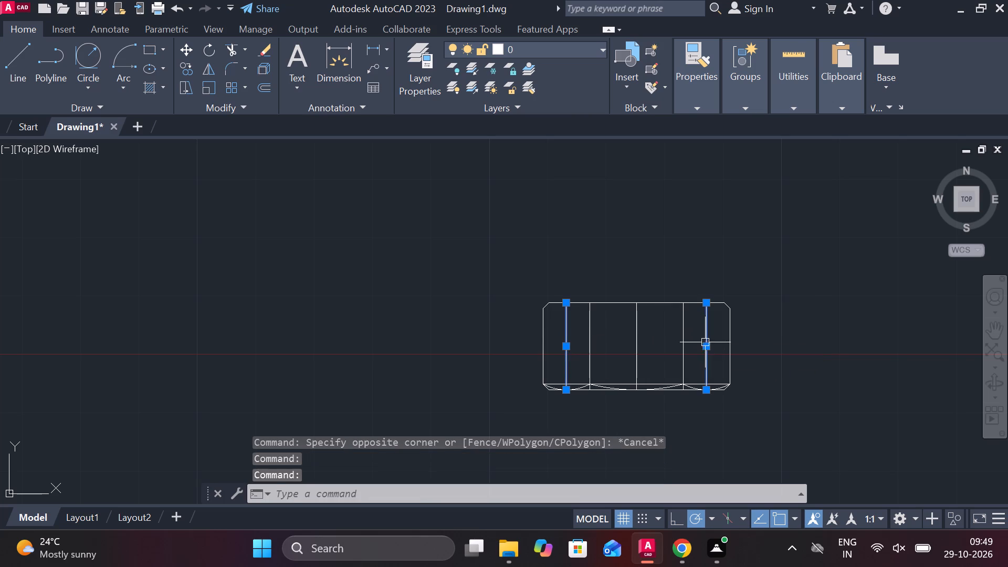
{"action": "type", "text": "E"}
{"action": "key", "text": "space"}
Mirror the three lower arcs to the upper edge about the line joining the side edges' midpoints, keeping the originals.
{"action": "scroll", "coordinate": [685, 412], "scroll_direction": "up", "scroll_amount": 2}
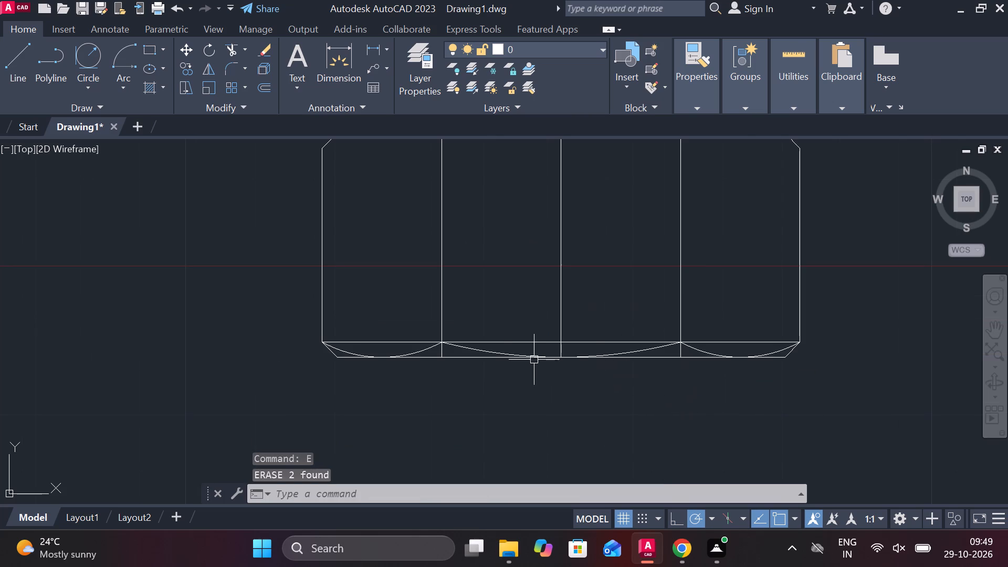
{"action": "left_click", "coordinate": [428, 351]}
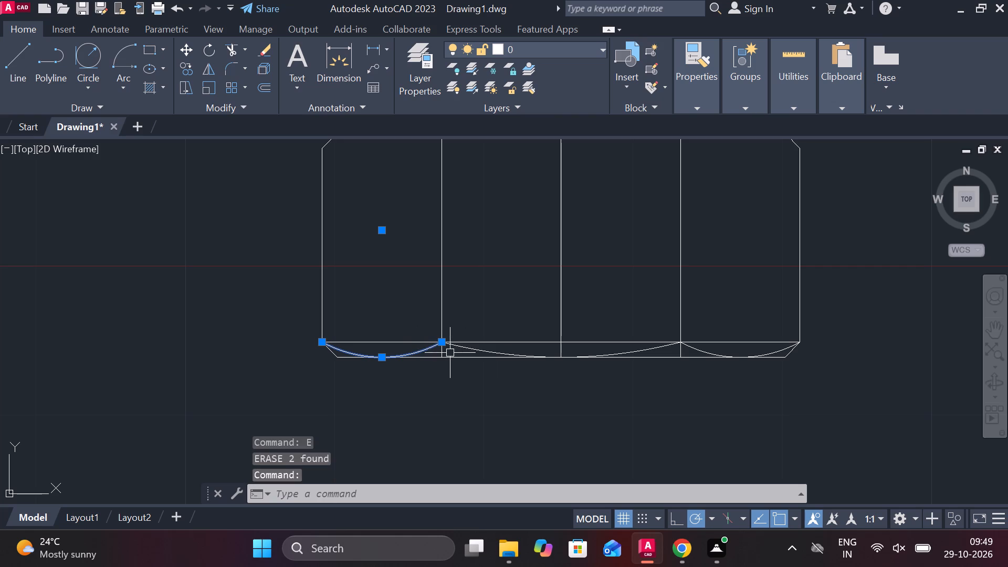
{"action": "left_click", "coordinate": [471, 351]}
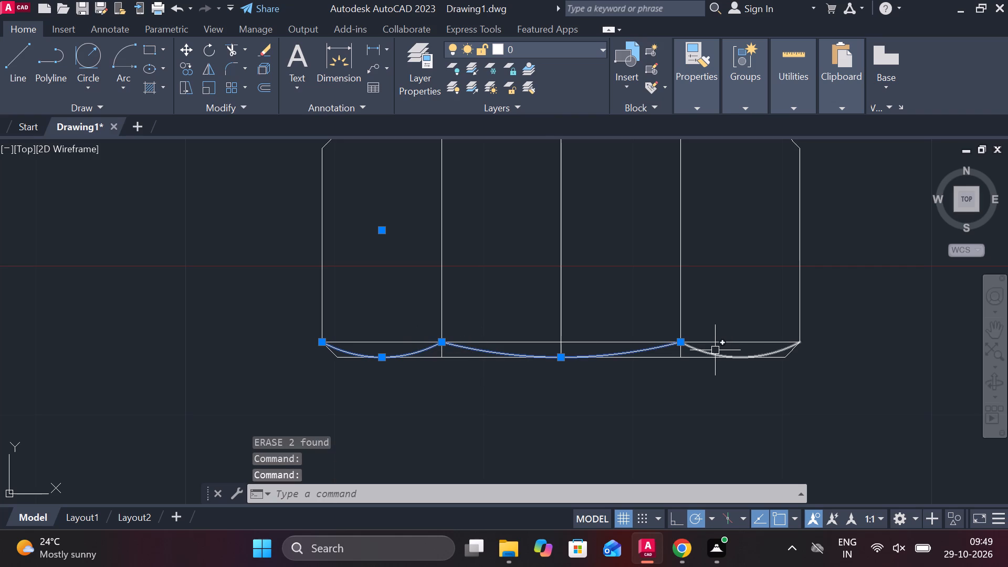
{"action": "left_click", "coordinate": [709, 350]}
{"action": "middle_click_drag", "start_coordinate": [706, 357], "coordinate": [613, 409]}
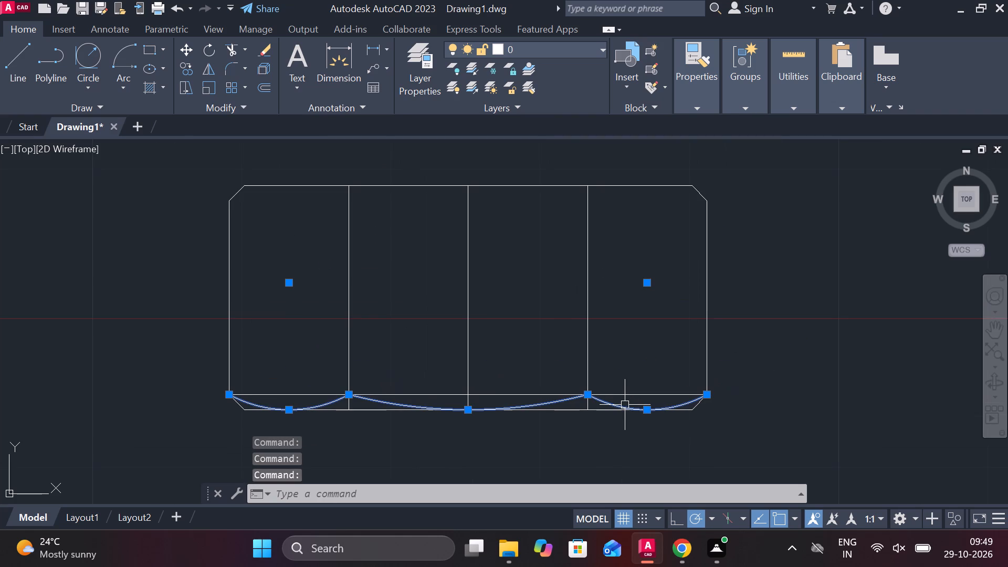
{"action": "type", "text": "MI"}
{"action": "key", "text": "Return"}
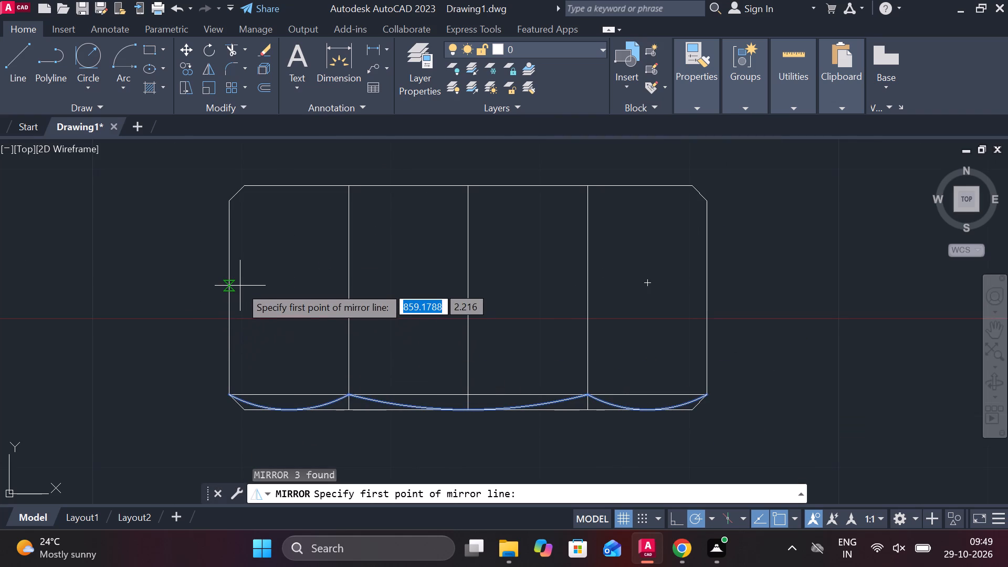
{"action": "left_click", "coordinate": [233, 298]}
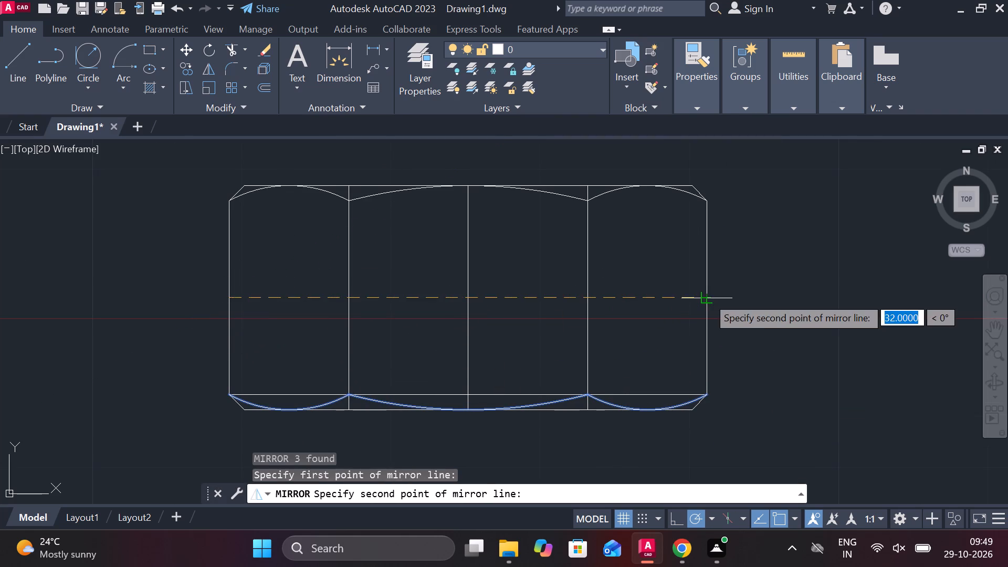
{"action": "left_click", "coordinate": [707, 297]}
{"action": "left_click", "coordinate": [728, 358]}
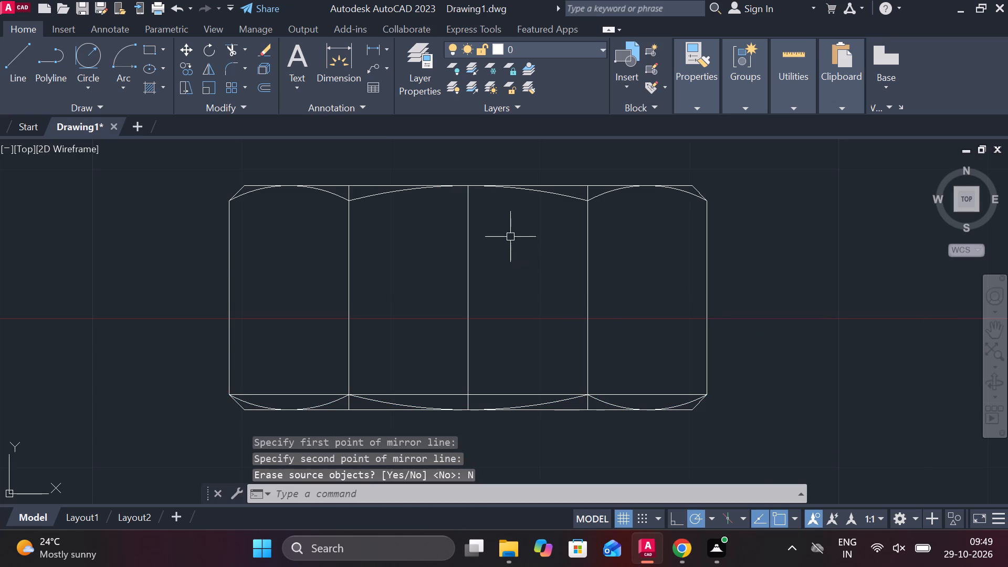
Trim the outer halves of the two upper end arcs beside the upper chamfers.
{"action": "scroll", "coordinate": [639, 344], "scroll_direction": "down", "scroll_amount": 5}
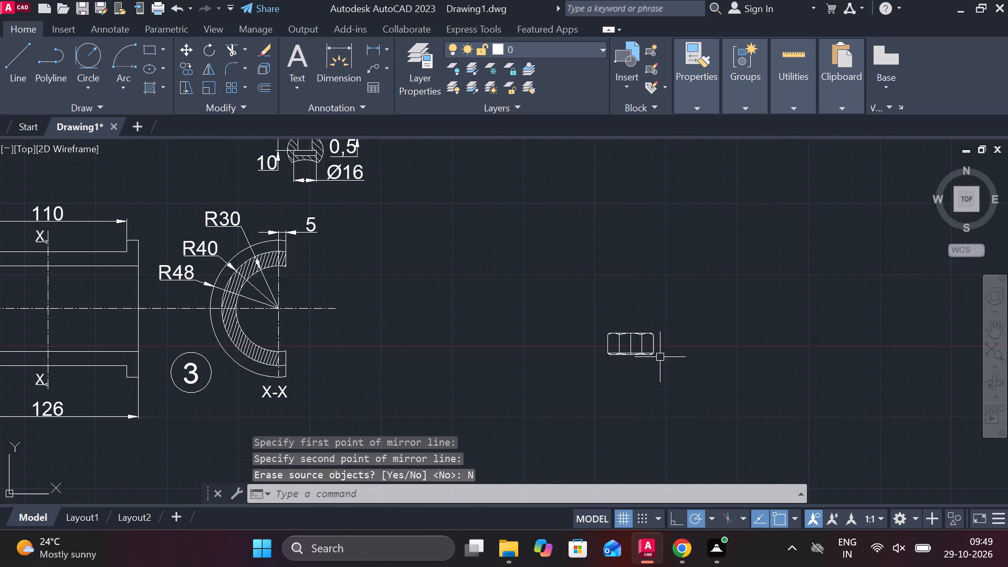
{"action": "middle_click_drag", "start_coordinate": [670, 371], "coordinate": [453, 362]}
{"action": "scroll", "coordinate": [391, 339], "scroll_direction": "up", "scroll_amount": 2}
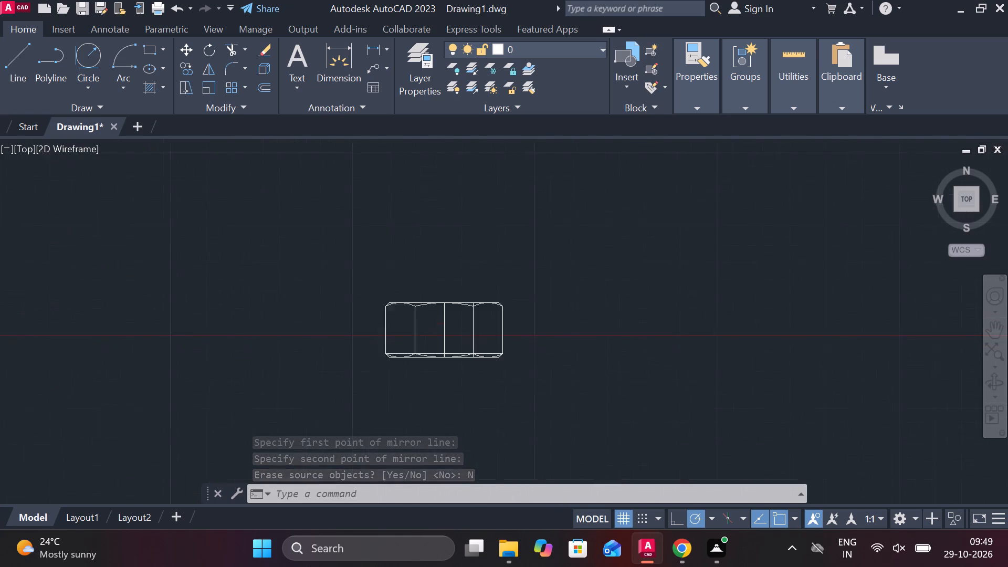
{"action": "scroll", "coordinate": [398, 339], "scroll_direction": "up", "scroll_amount": 3}
{"action": "key", "text": "Escape"}
{"action": "type", "text": "TR"}
{"action": "key", "text": "space"}
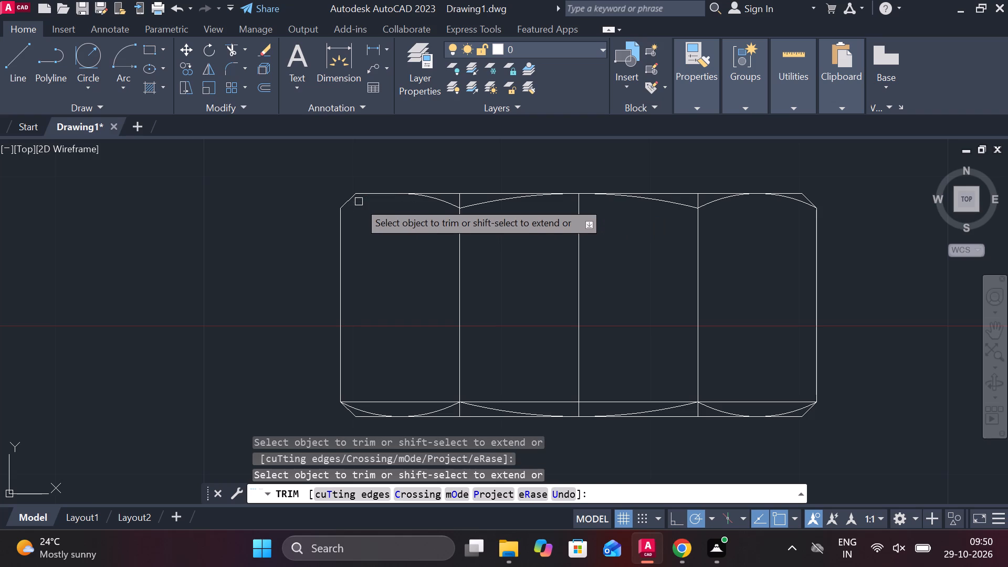
{"action": "left_click", "coordinate": [790, 203]}
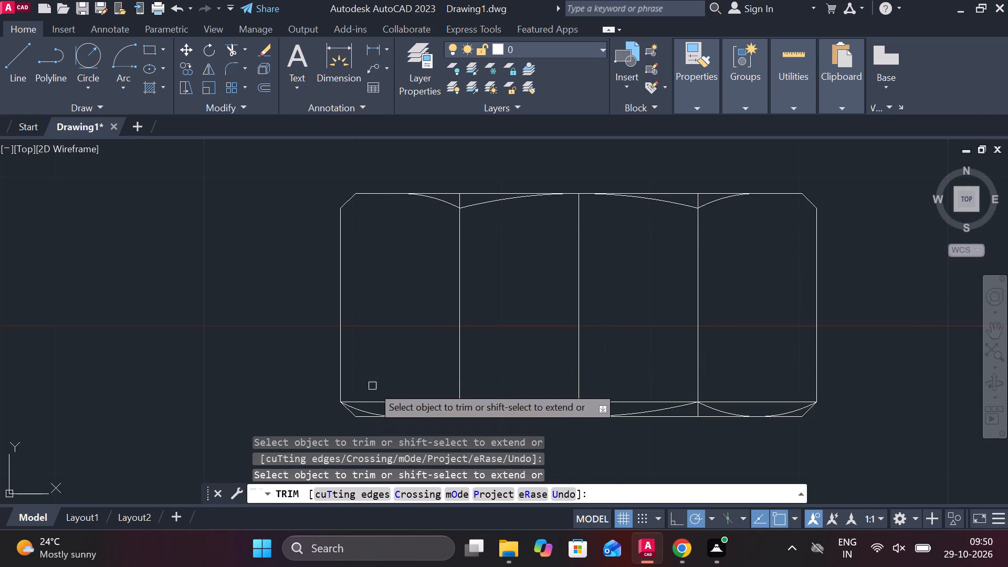
Trim away the horizontal line just above the lower edge across all four bays.
{"action": "middle_click_drag", "start_coordinate": [373, 386], "coordinate": [370, 315]}
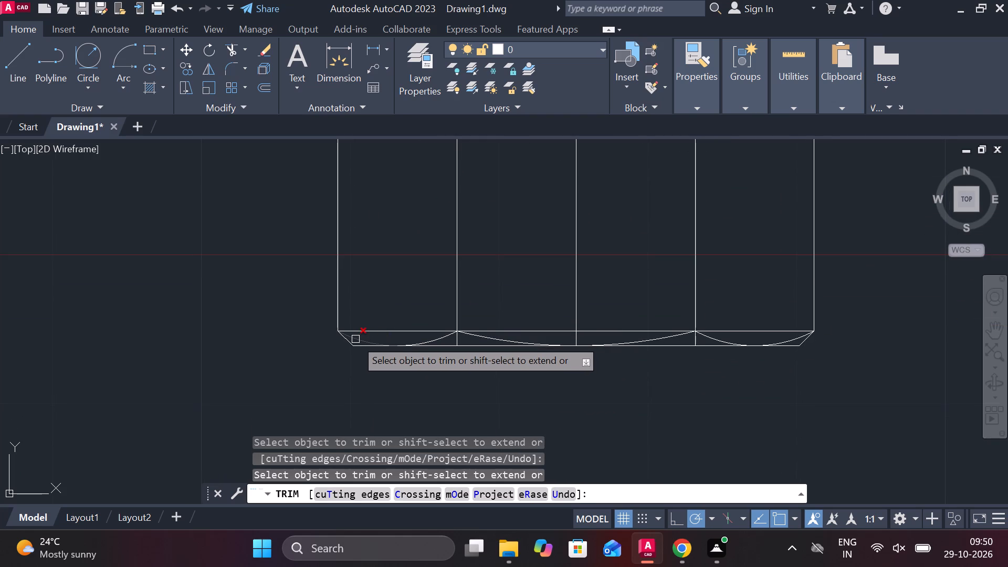
{"action": "left_click", "coordinate": [374, 332]}
{"action": "left_click", "coordinate": [499, 329]}
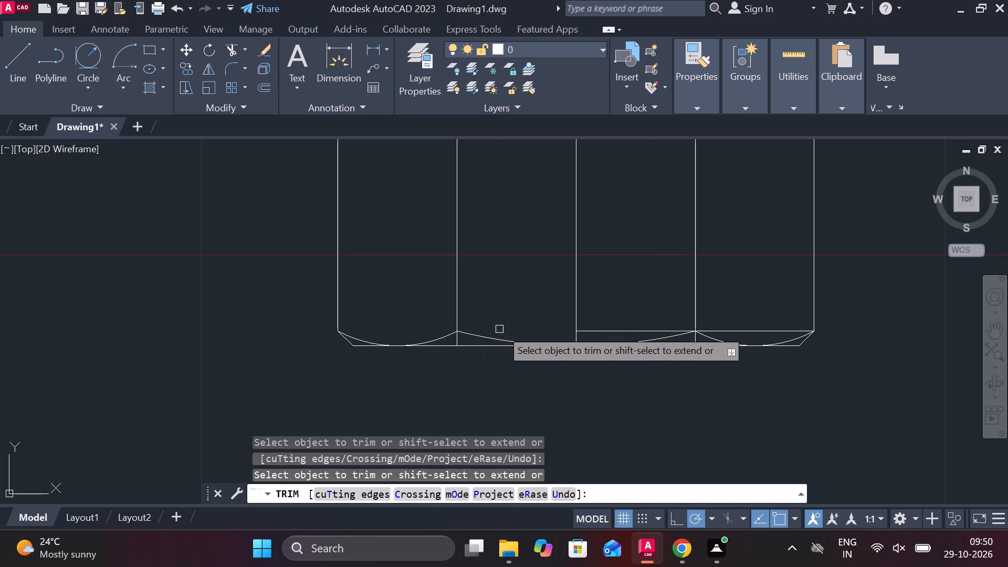
{"action": "left_click", "coordinate": [615, 332]}
{"action": "left_click", "coordinate": [738, 329]}
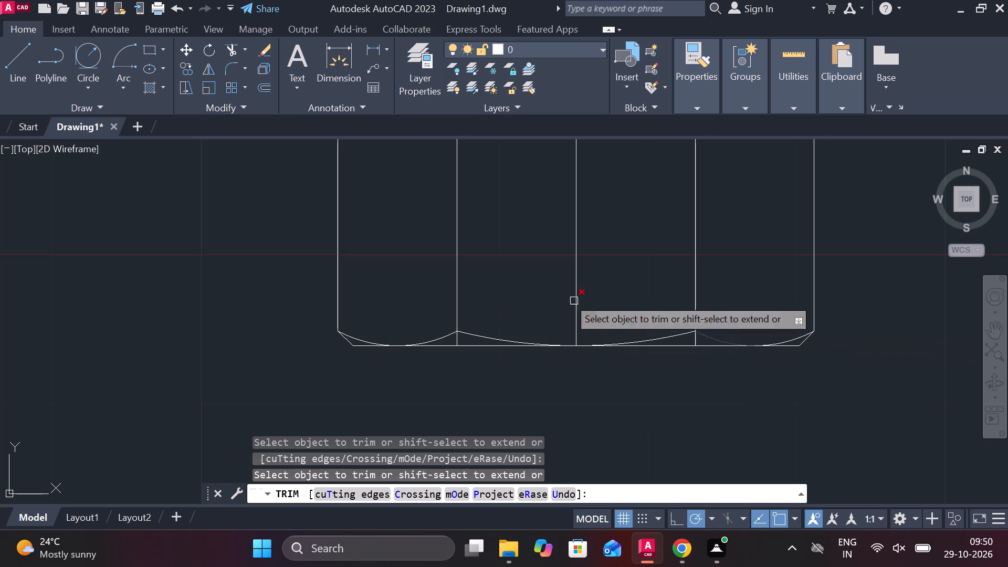
Trim the short ends of the left and right division lines between the upper arcs and the upper edge.
{"action": "middle_click_drag", "start_coordinate": [523, 268], "coordinate": [506, 404]}
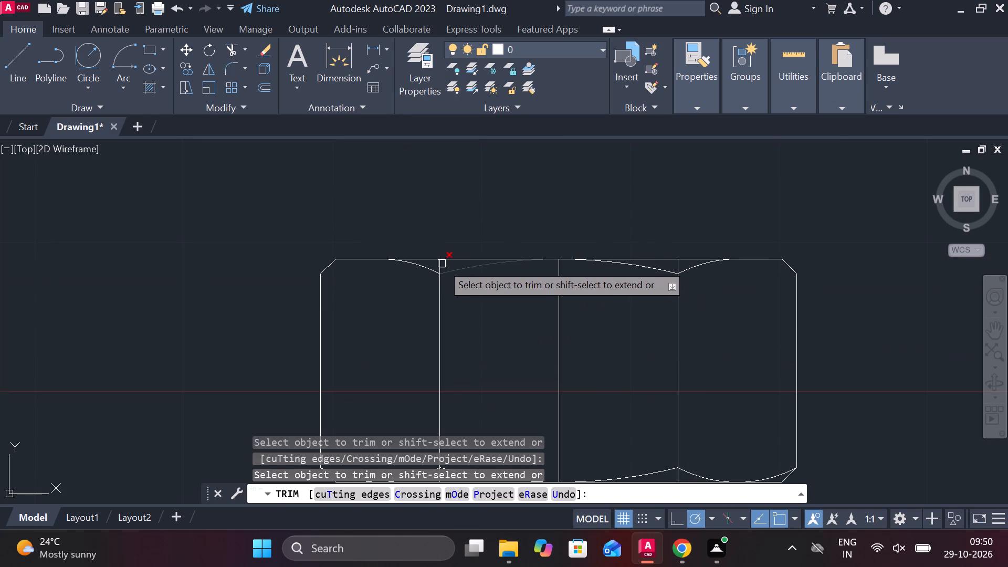
{"action": "left_click", "coordinate": [441, 261]}
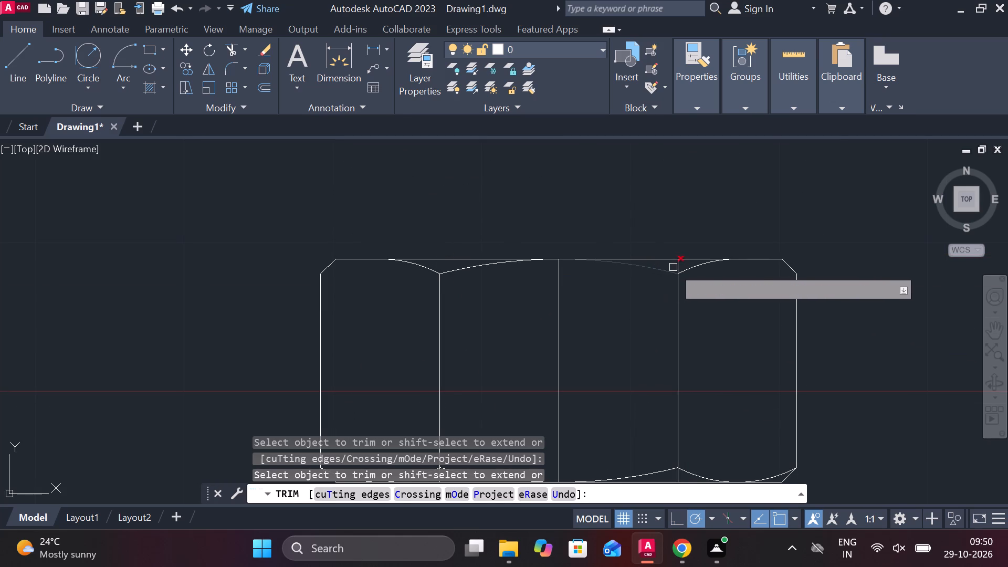
{"action": "left_click", "coordinate": [673, 267]}
{"action": "left_click", "coordinate": [678, 267]}
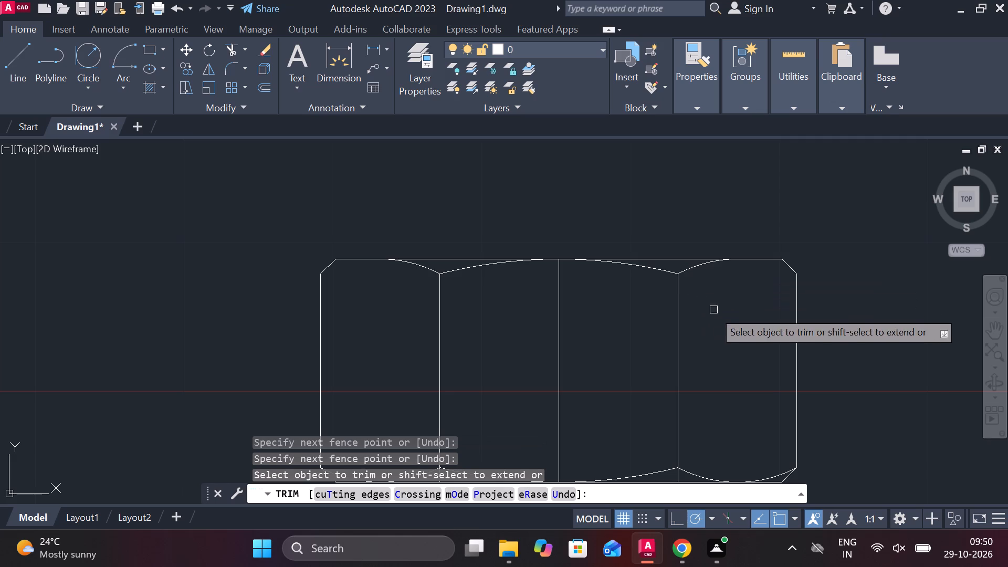
Trim the outer halves of the two lower end arcs beside the lower chamfers.
{"action": "scroll", "coordinate": [715, 312], "scroll_direction": "down", "scroll_amount": 2}
{"action": "scroll", "coordinate": [625, 390], "scroll_direction": "up", "scroll_amount": 3}
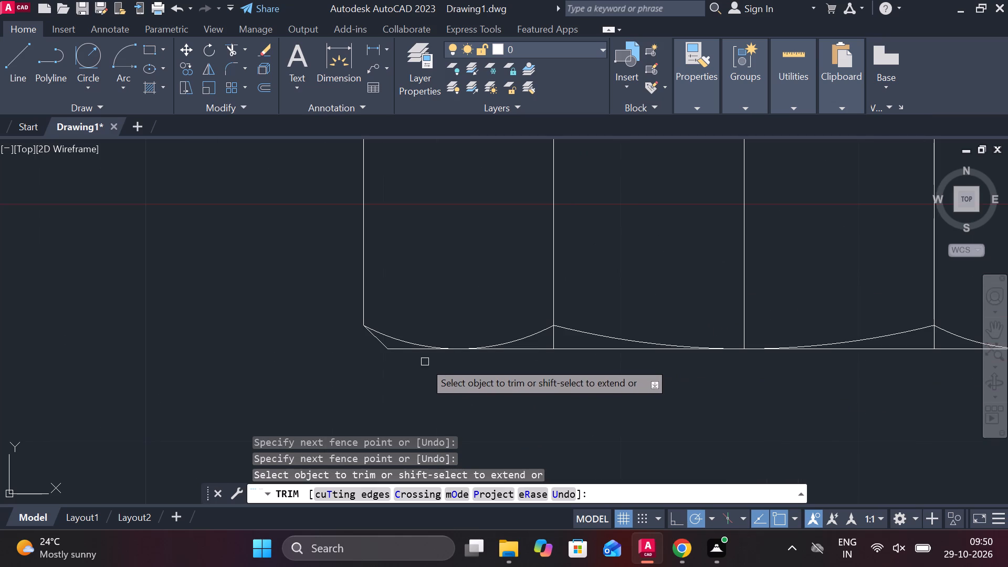
{"action": "left_click", "coordinate": [392, 340]}
{"action": "scroll", "coordinate": [623, 333], "scroll_direction": "down", "scroll_amount": 2}
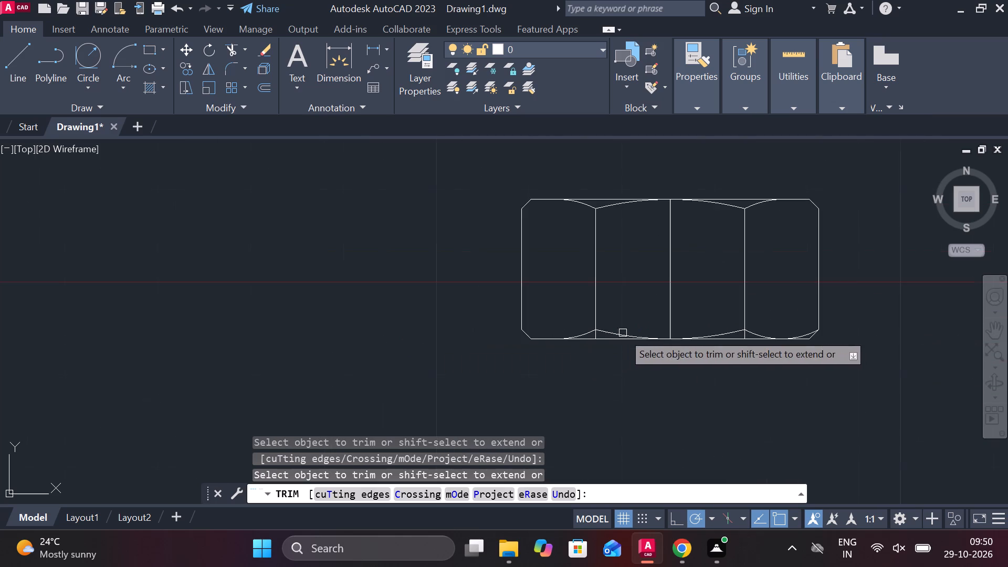
{"action": "middle_click_drag", "start_coordinate": [691, 362], "coordinate": [501, 358]}
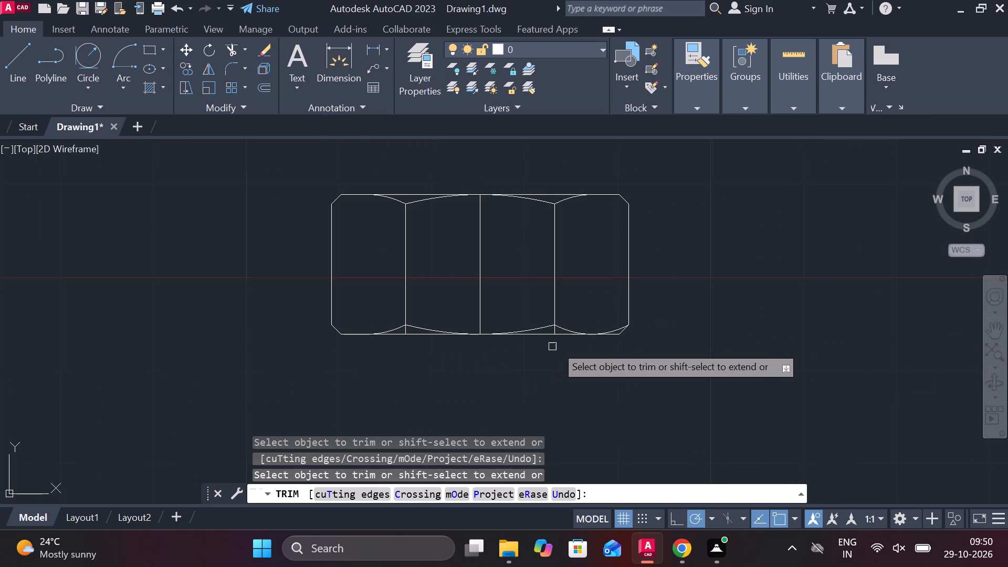
{"action": "left_click", "coordinate": [618, 328]}
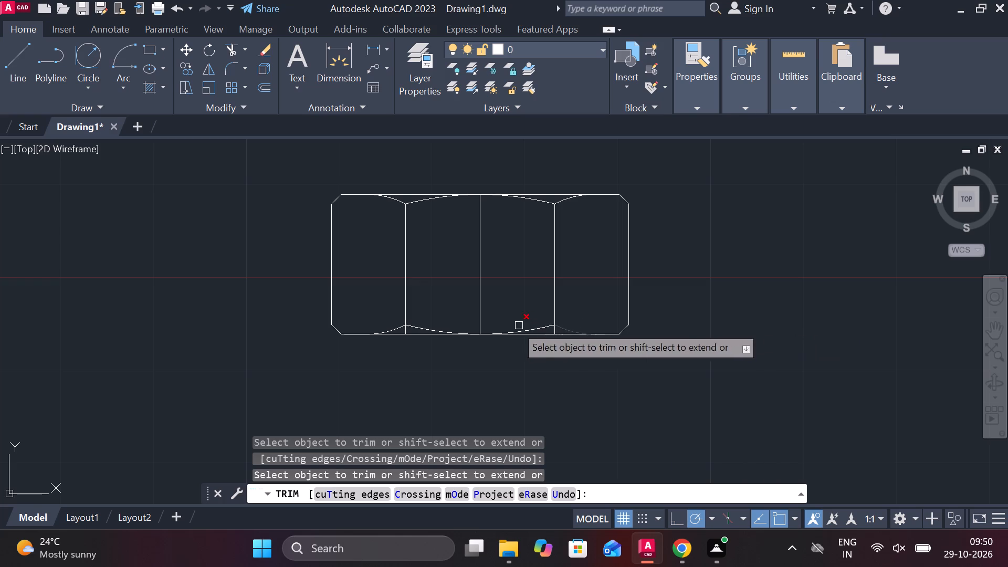
Trim the short ends of the left and right division lines between the lower arcs and the lower edge.
{"action": "scroll", "coordinate": [401, 332], "scroll_direction": "up", "scroll_amount": 3}
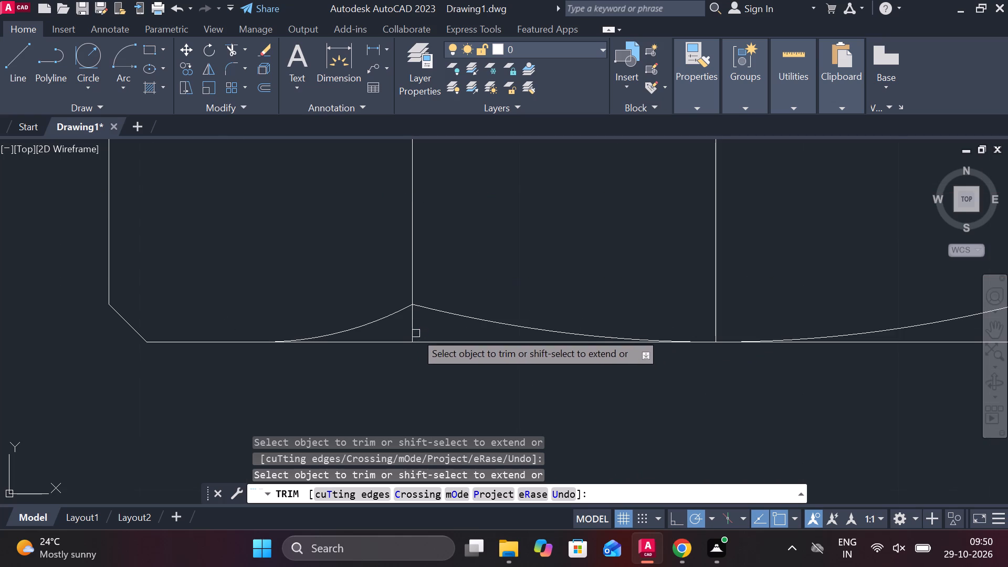
{"action": "left_click", "coordinate": [414, 331]}
{"action": "scroll", "coordinate": [414, 331], "scroll_direction": "down", "scroll_amount": 2}
{"action": "scroll", "coordinate": [660, 331], "scroll_direction": "up", "scroll_amount": 2}
{"action": "left_click", "coordinate": [635, 324]}
{"action": "scroll", "coordinate": [635, 324], "scroll_direction": "down", "scroll_amount": 3}
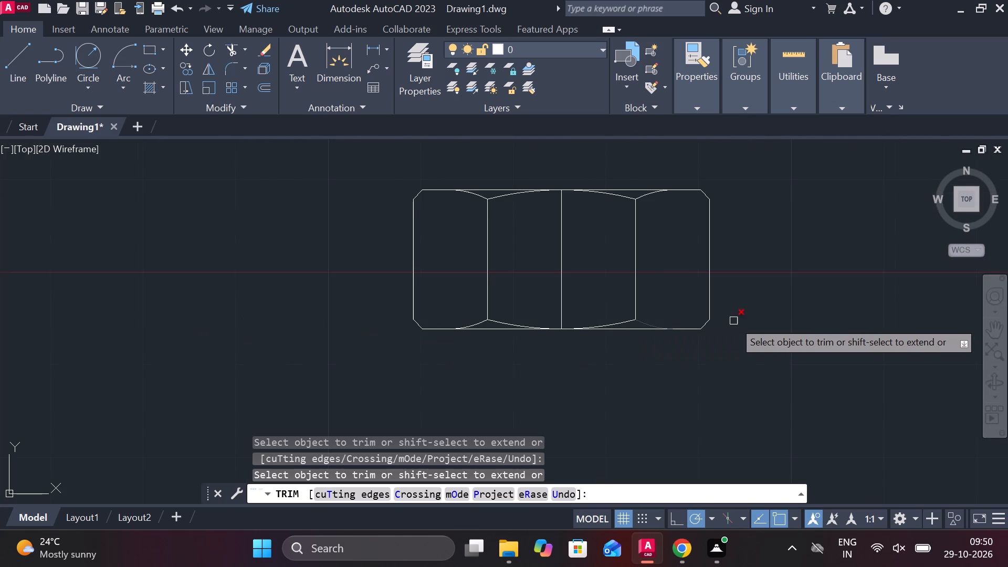
{"action": "middle_click_drag", "start_coordinate": [691, 356], "coordinate": [624, 367]}
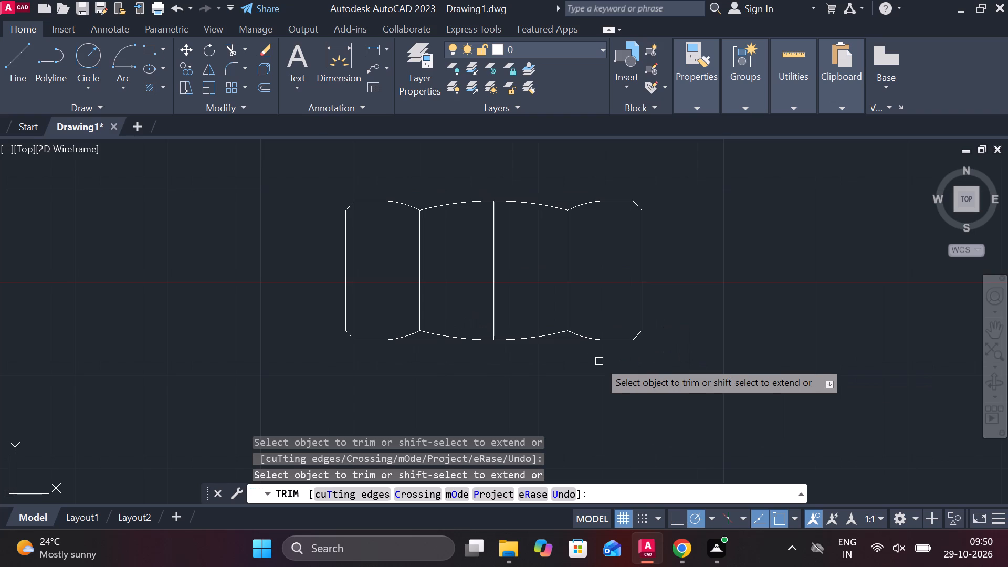
{"action": "key", "text": "Escape"}
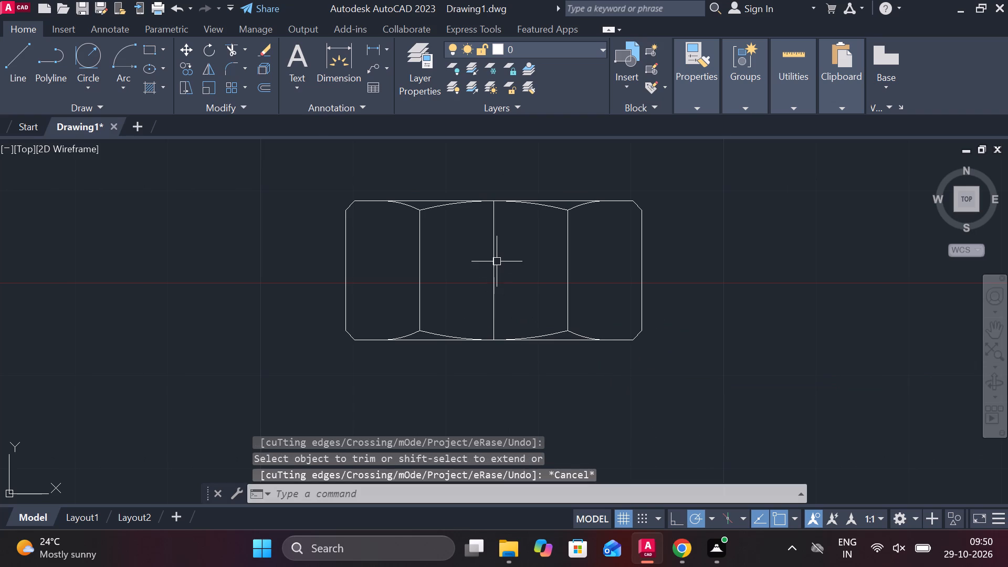
Set the linetype of the middle vertical line to CENTER2.
{"action": "left_click", "coordinate": [496, 260]}
{"action": "left_click", "coordinate": [706, 109]}
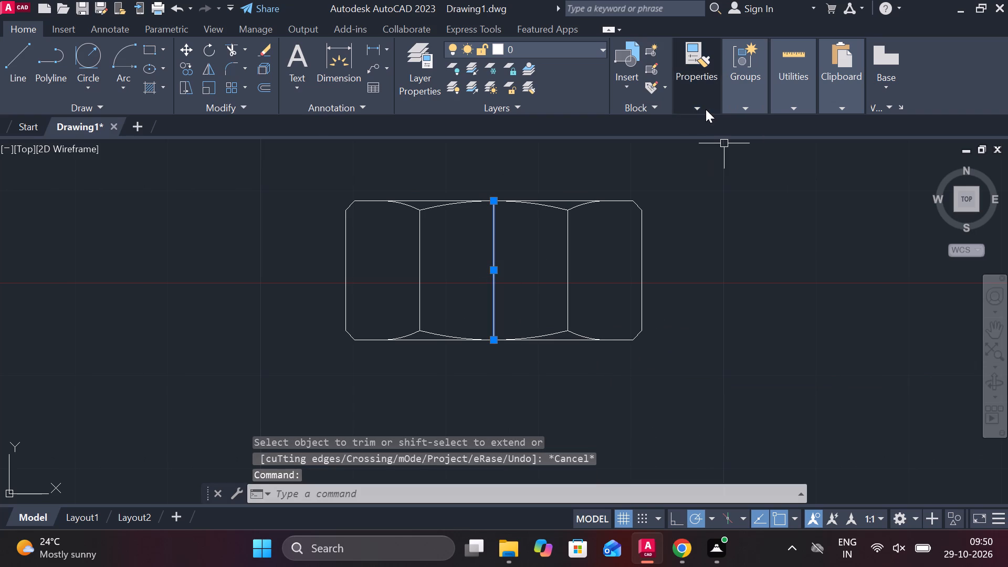
{"action": "left_click", "coordinate": [796, 163]}
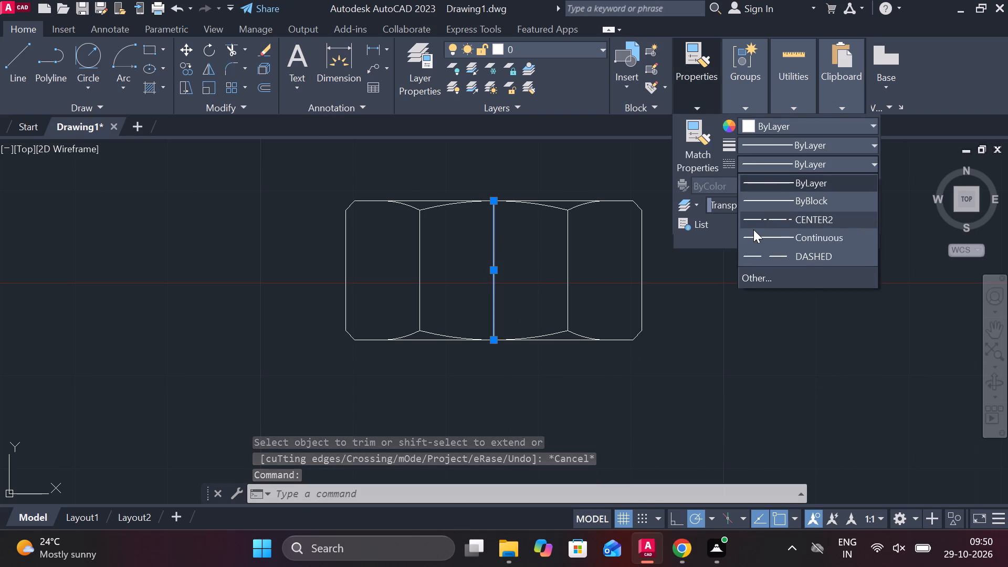
{"action": "left_click", "coordinate": [758, 228]}
{"action": "key", "text": "Escape"}
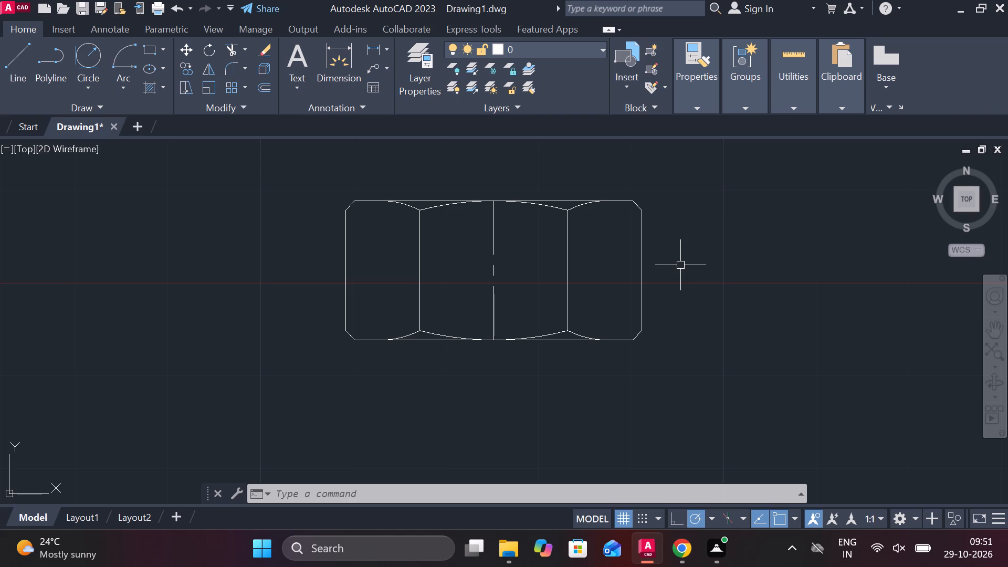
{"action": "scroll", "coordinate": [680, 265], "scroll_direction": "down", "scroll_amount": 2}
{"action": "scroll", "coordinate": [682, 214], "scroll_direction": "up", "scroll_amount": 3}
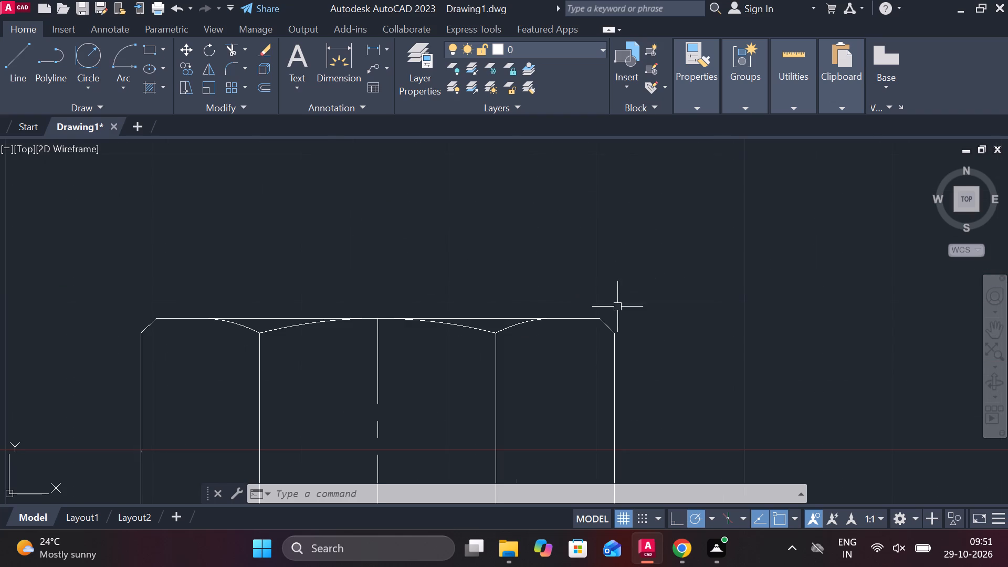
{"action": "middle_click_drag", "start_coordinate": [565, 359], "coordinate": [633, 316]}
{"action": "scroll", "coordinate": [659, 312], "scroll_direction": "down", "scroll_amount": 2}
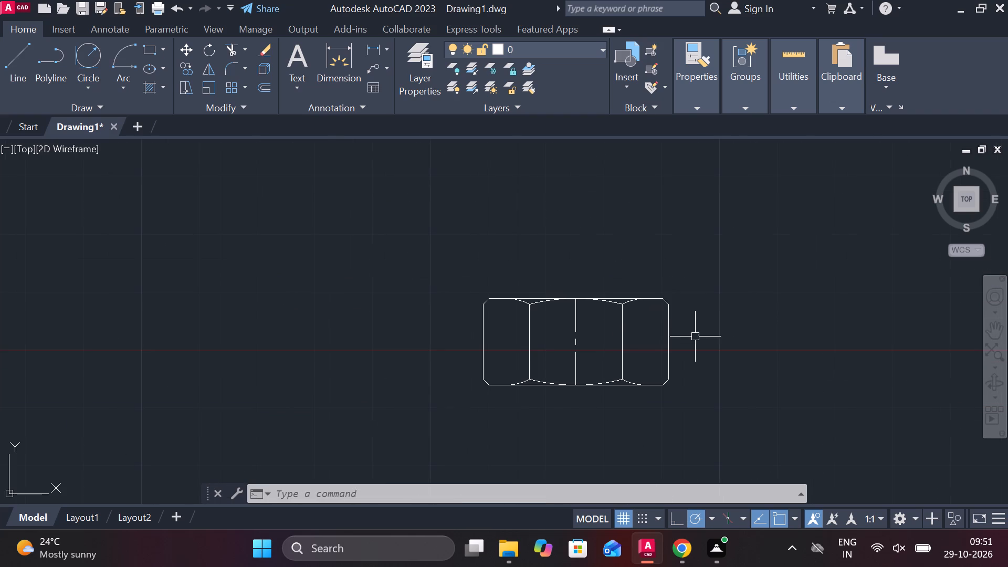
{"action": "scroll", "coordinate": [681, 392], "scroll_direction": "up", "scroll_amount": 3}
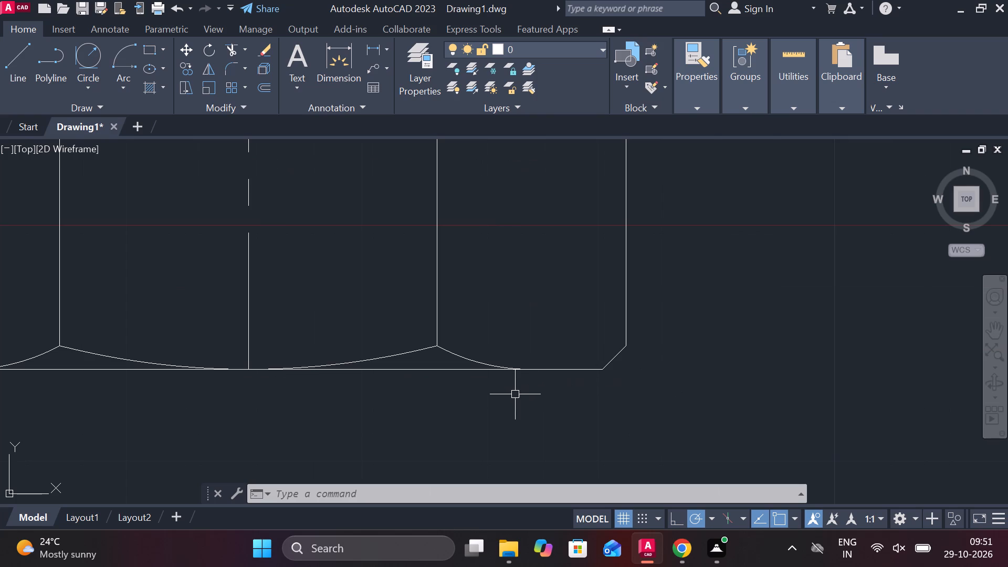
Copy the complete nut view twice into the free space beside the bracket's vertical plate in the assembly drawing.
{"action": "scroll", "coordinate": [435, 397], "scroll_direction": "down", "scroll_amount": 1}
{"action": "middle_click_drag", "start_coordinate": [499, 394], "coordinate": [629, 366]}
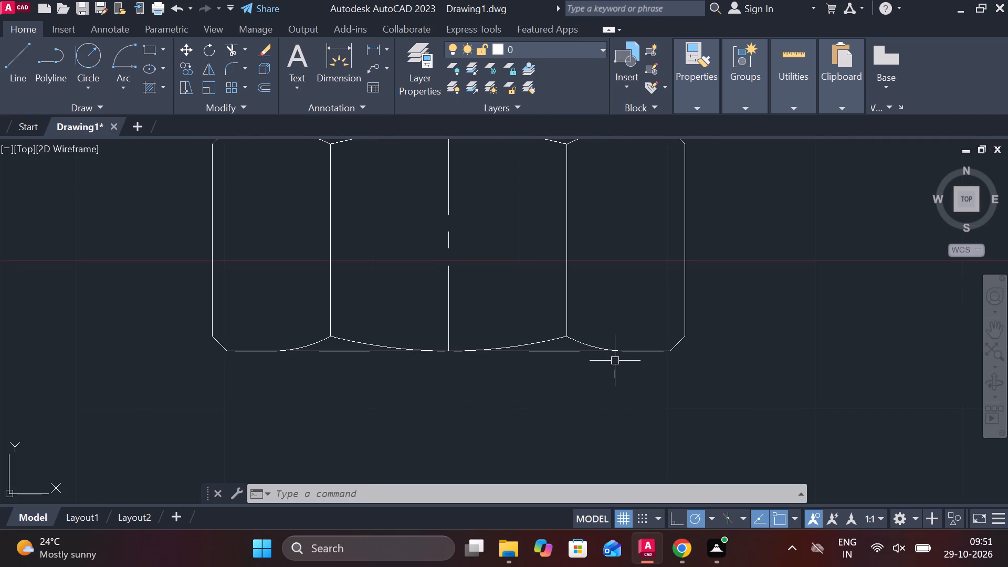
{"action": "scroll", "coordinate": [430, 275], "scroll_direction": "down", "scroll_amount": 2}
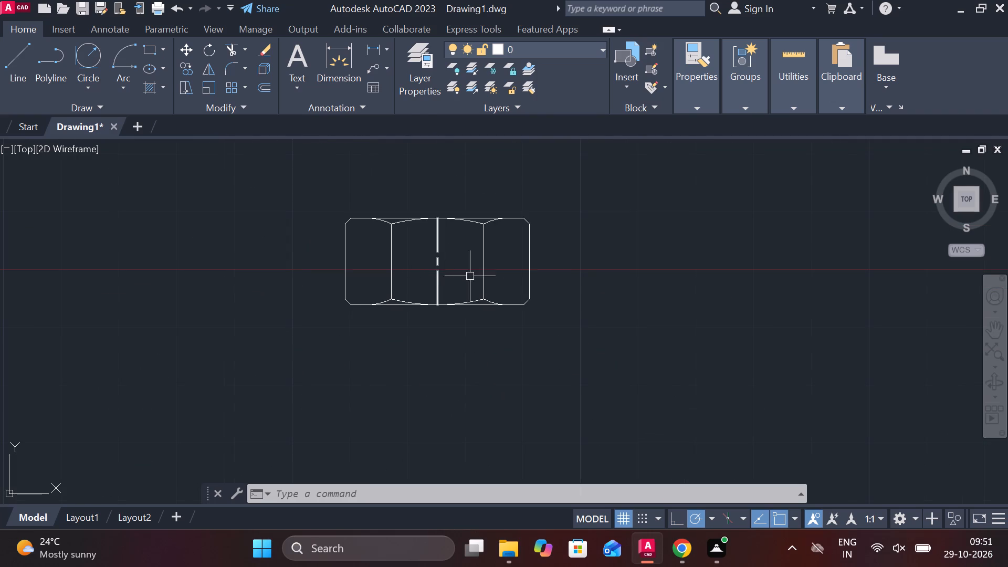
{"action": "scroll", "coordinate": [555, 274], "scroll_direction": "down", "scroll_amount": 2}
{"action": "scroll", "coordinate": [527, 260], "scroll_direction": "up", "scroll_amount": 4}
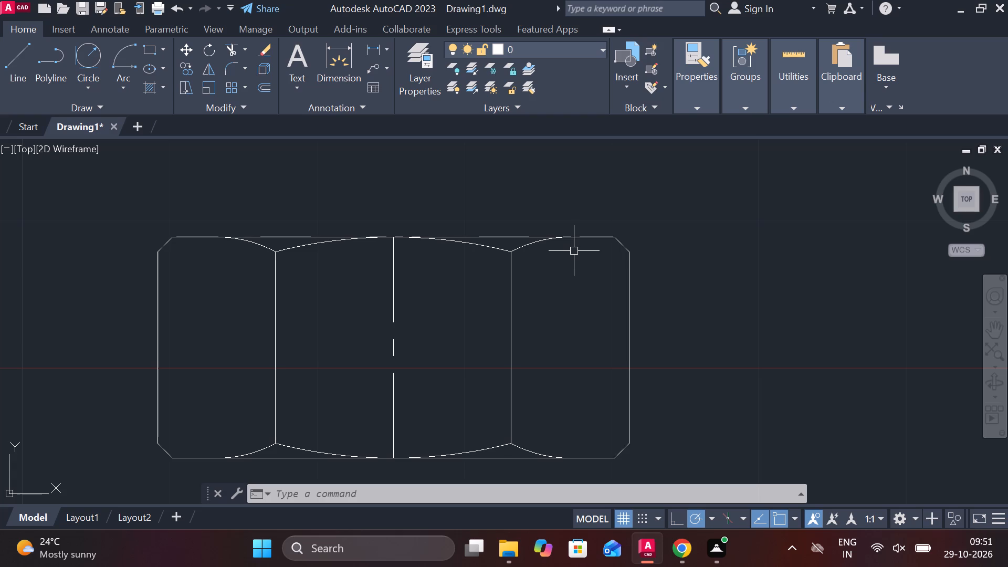
{"action": "scroll", "coordinate": [666, 292], "scroll_direction": "down", "scroll_amount": 4}
{"action": "left_click", "coordinate": [552, 249]}
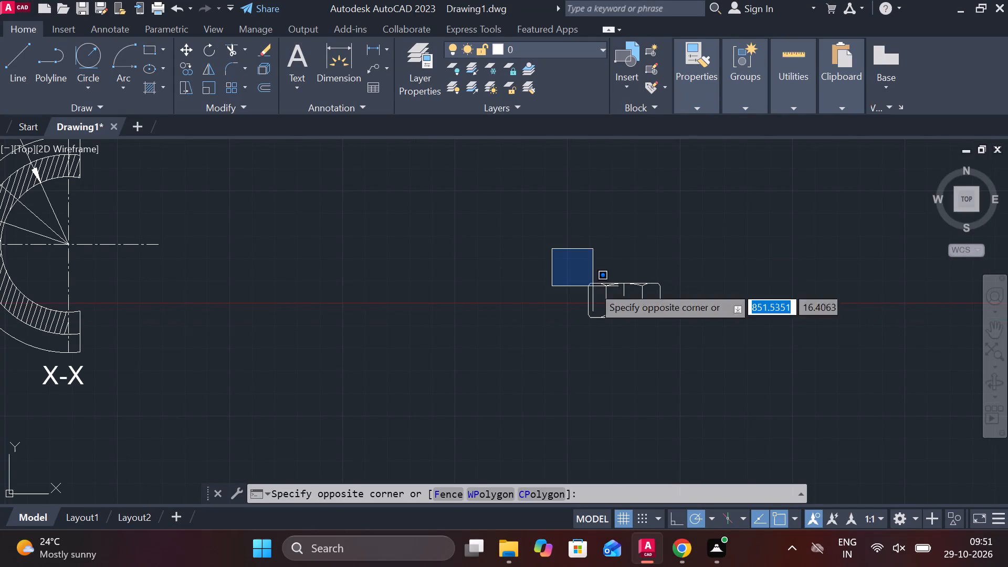
{"action": "left_click", "coordinate": [700, 337]}
{"action": "type", "text": "CO"}
{"action": "key", "text": "Return"}
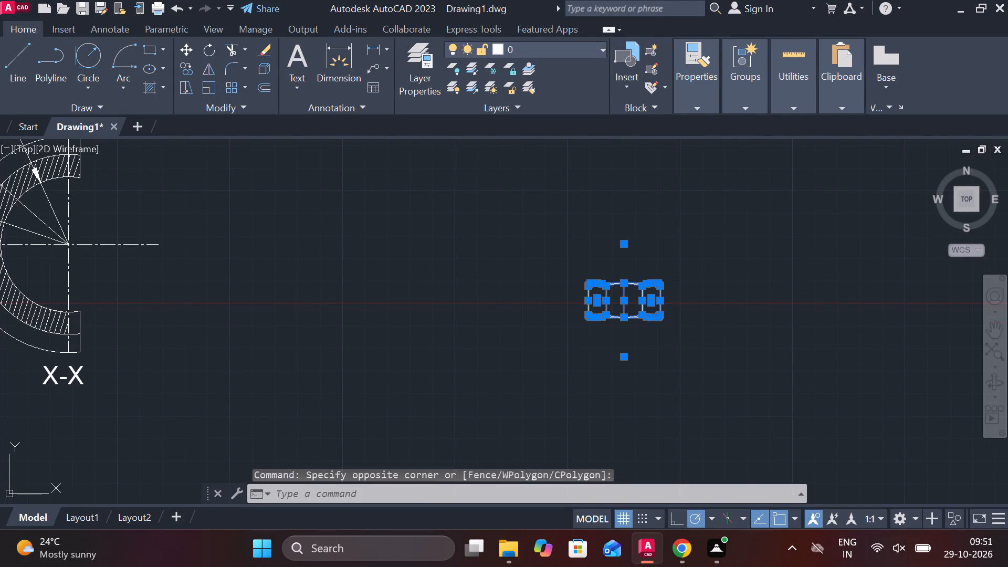
{"action": "left_click", "coordinate": [674, 313]}
{"action": "scroll", "coordinate": [694, 317], "scroll_direction": "down", "scroll_amount": 4}
{"action": "scroll", "coordinate": [283, 367], "scroll_direction": "down", "scroll_amount": 1}
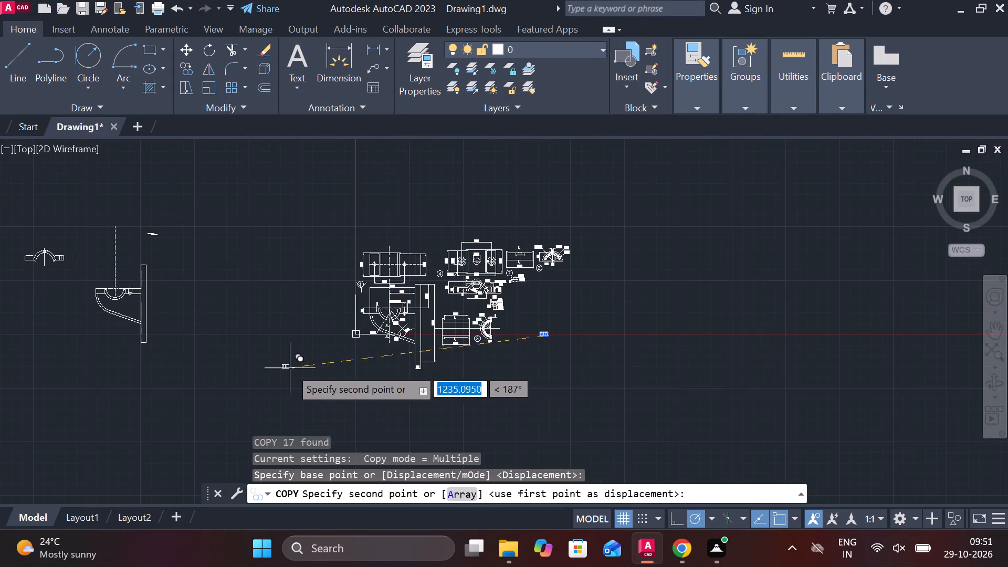
{"action": "middle_click_drag", "start_coordinate": [259, 328], "coordinate": [519, 364]}
{"action": "scroll", "coordinate": [427, 296], "scroll_direction": "up", "scroll_amount": 3}
{"action": "left_click", "coordinate": [427, 296]}
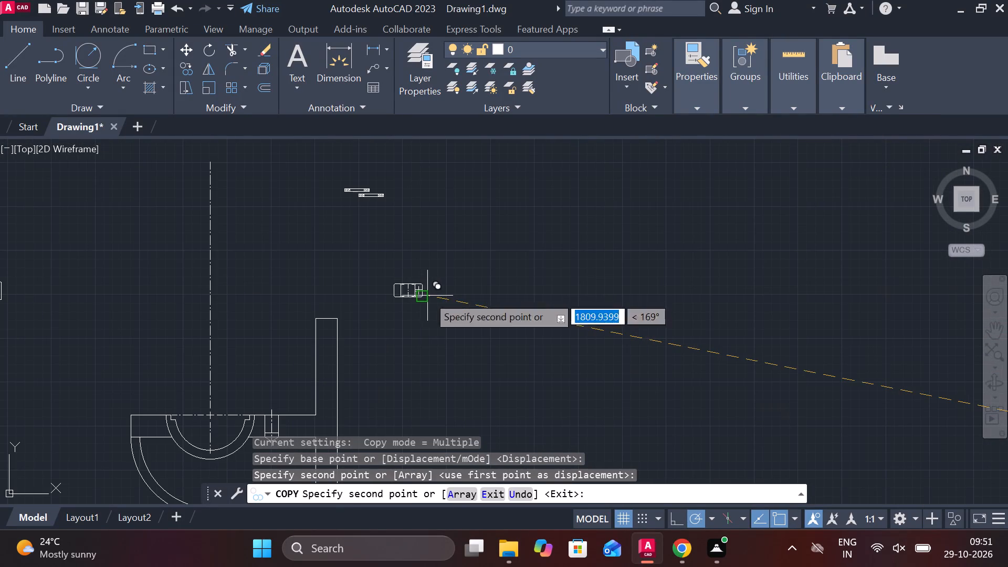
{"action": "left_click", "coordinate": [489, 235]}
{"action": "key", "text": "Escape"}
Rotate the original nut view 90° clockwise about its upper-right corner so it stands upright.
{"action": "scroll", "coordinate": [507, 301], "scroll_direction": "down", "scroll_amount": 3}
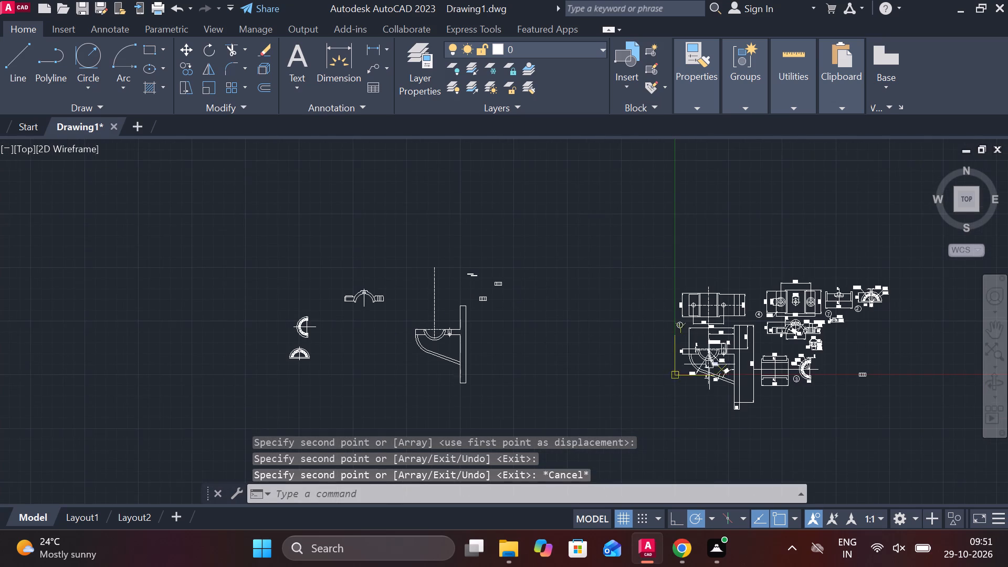
{"action": "middle_click_drag", "start_coordinate": [856, 392], "coordinate": [512, 377]}
{"action": "scroll", "coordinate": [501, 374], "scroll_direction": "up", "scroll_amount": 3}
{"action": "scroll", "coordinate": [534, 332], "scroll_direction": "up", "scroll_amount": 2}
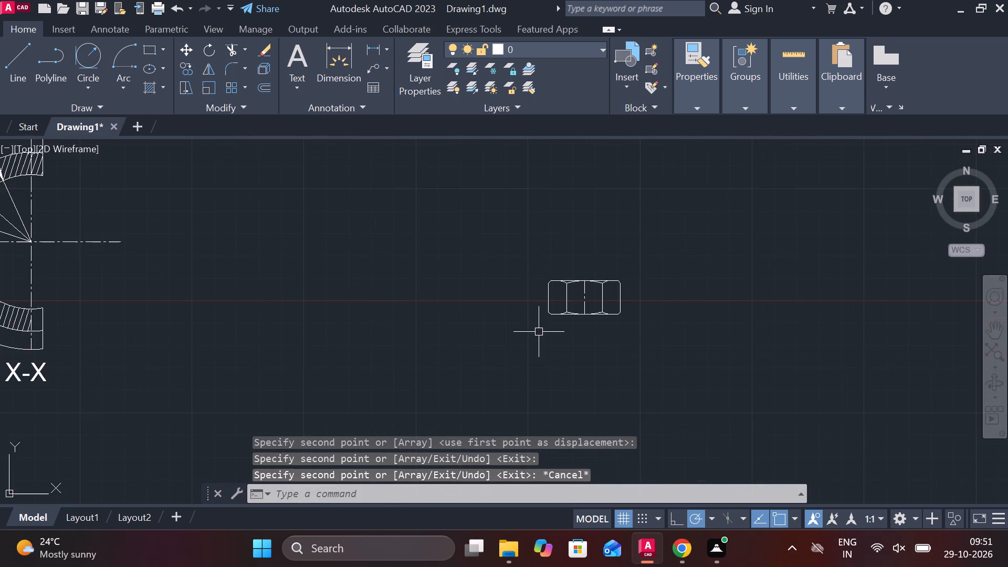
{"action": "middle_click_drag", "start_coordinate": [536, 332], "coordinate": [386, 333]}
{"action": "scroll", "coordinate": [431, 305], "scroll_direction": "up", "scroll_amount": 2}
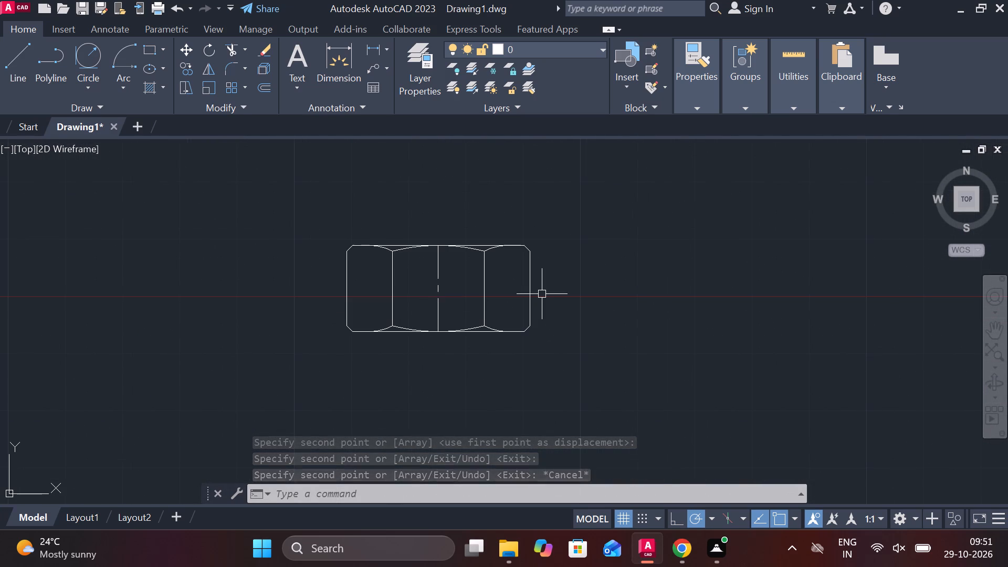
{"action": "middle_click_drag", "start_coordinate": [537, 294], "coordinate": [469, 286]}
{"action": "scroll", "coordinate": [468, 289], "scroll_direction": "down", "scroll_amount": 2}
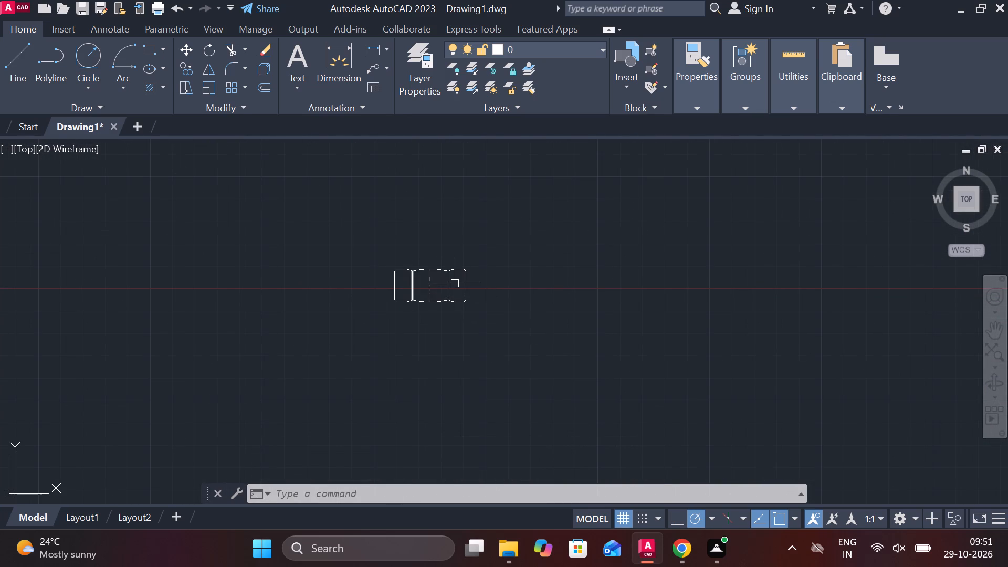
{"action": "left_click", "coordinate": [362, 248]}
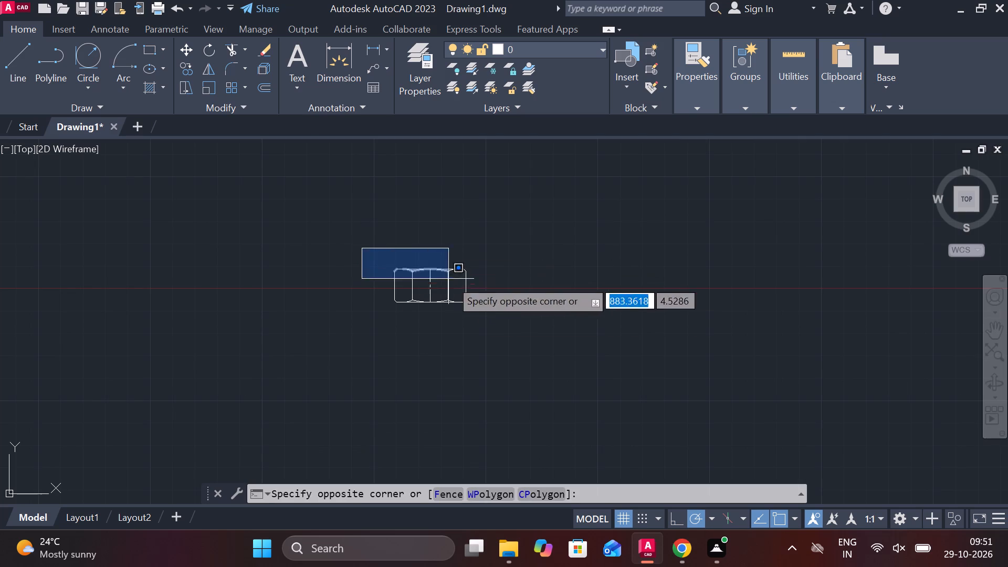
{"action": "left_click", "coordinate": [502, 330]}
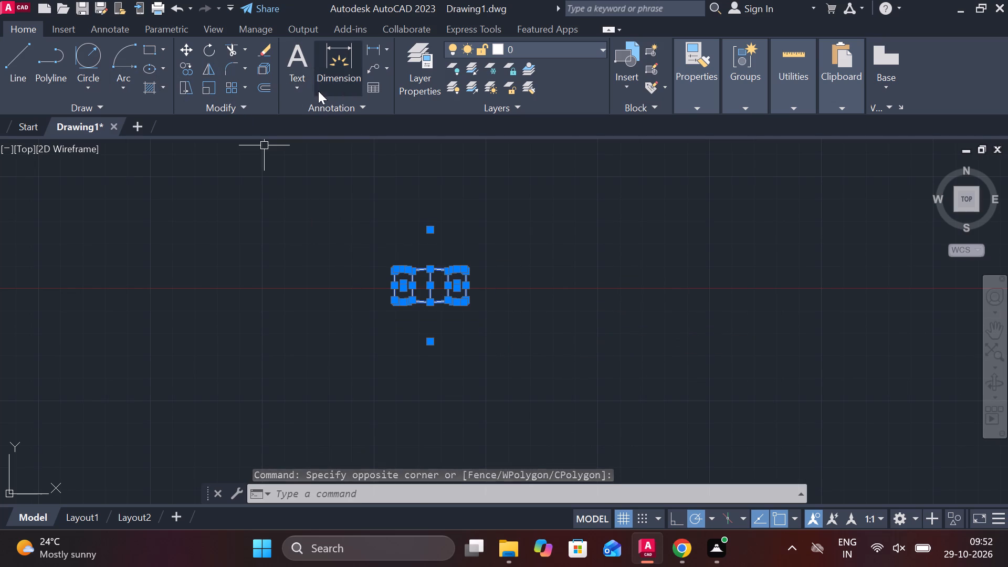
{"action": "left_click", "coordinate": [205, 48]}
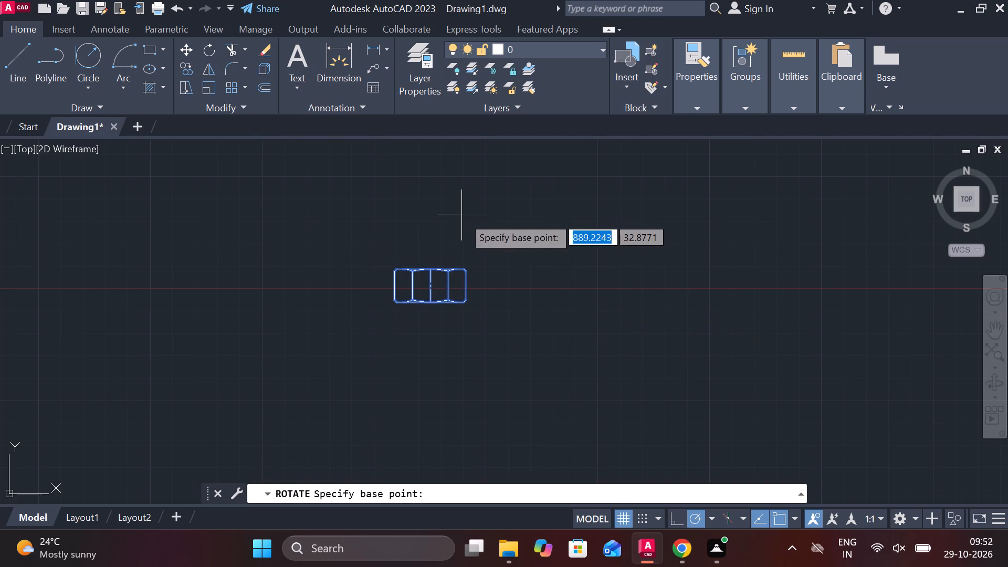
{"action": "left_click", "coordinate": [468, 270]}
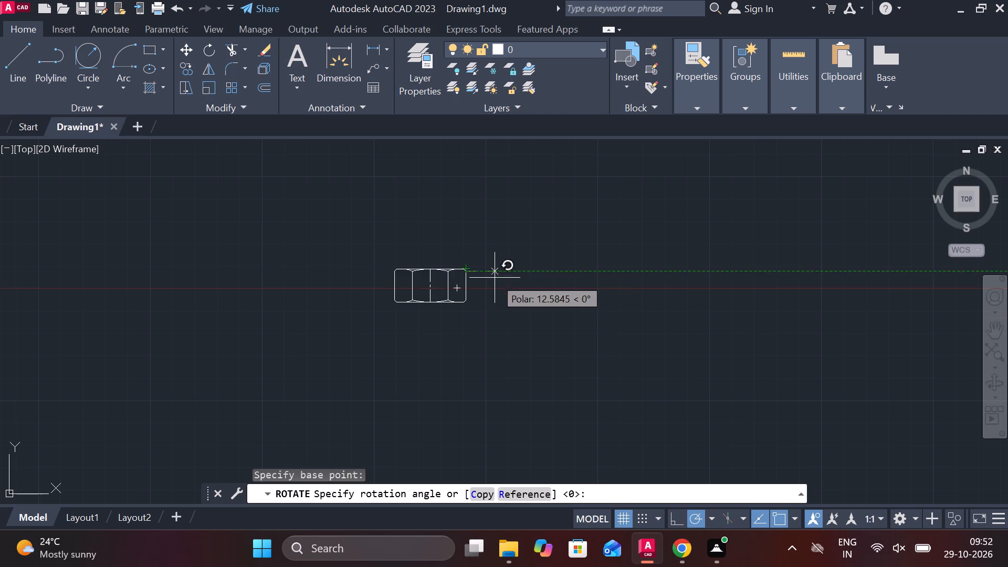
{"action": "left_click", "coordinate": [454, 349]}
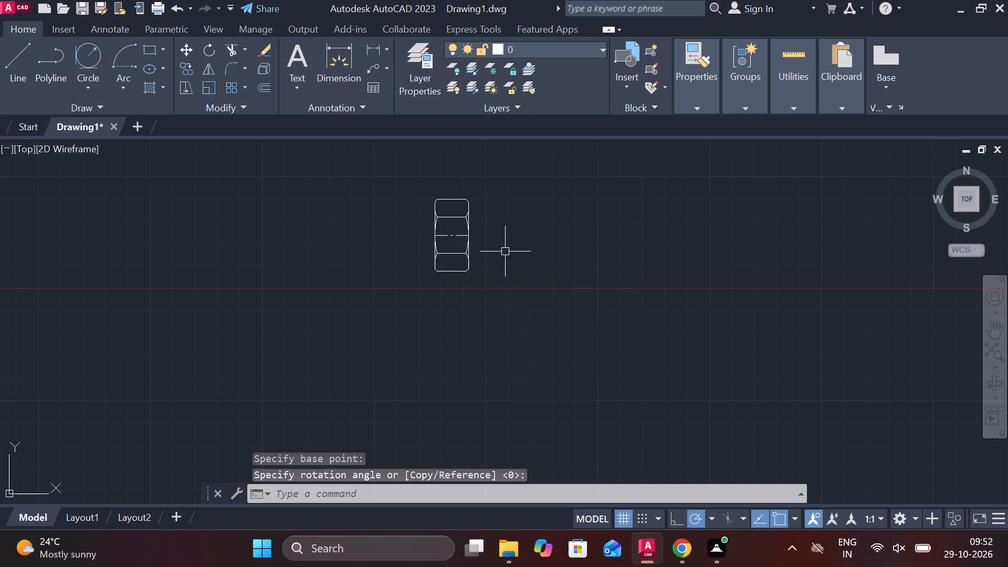
Add a linear dimension across the upright nut view's width, placed below the view.
{"action": "middle_click_drag", "start_coordinate": [505, 247], "coordinate": [398, 306]}
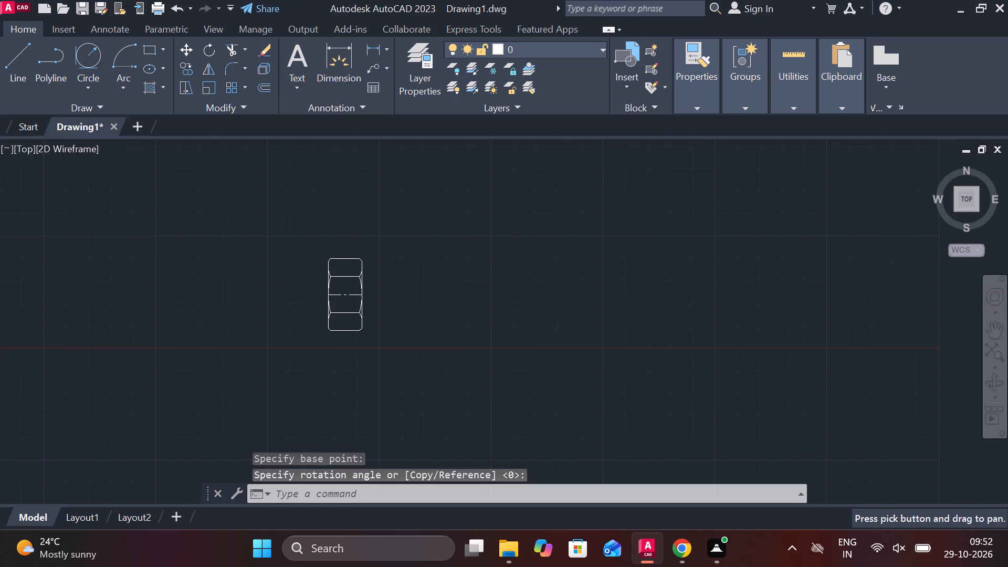
{"action": "left_click", "coordinate": [376, 48]}
{"action": "scroll", "coordinate": [344, 355], "scroll_direction": "up", "scroll_amount": 3}
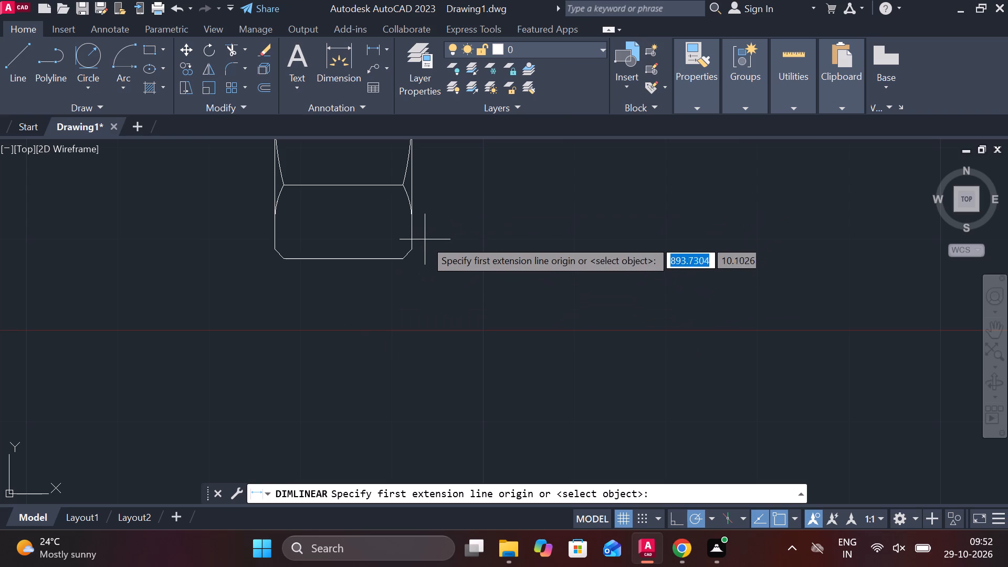
{"action": "left_click", "coordinate": [416, 236]}
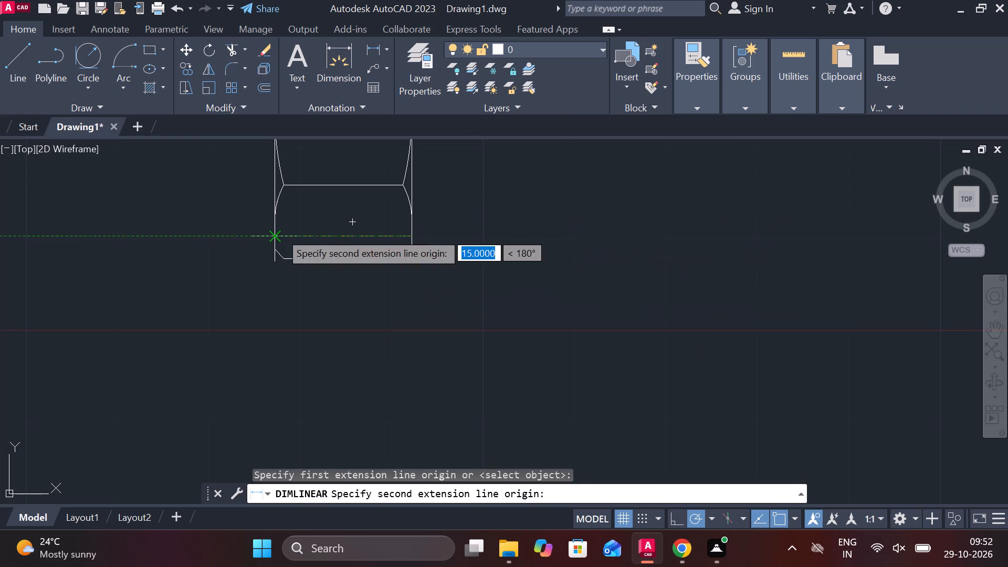
{"action": "left_click", "coordinate": [280, 232]}
{"action": "scroll", "coordinate": [280, 303], "scroll_direction": "down", "scroll_amount": 2}
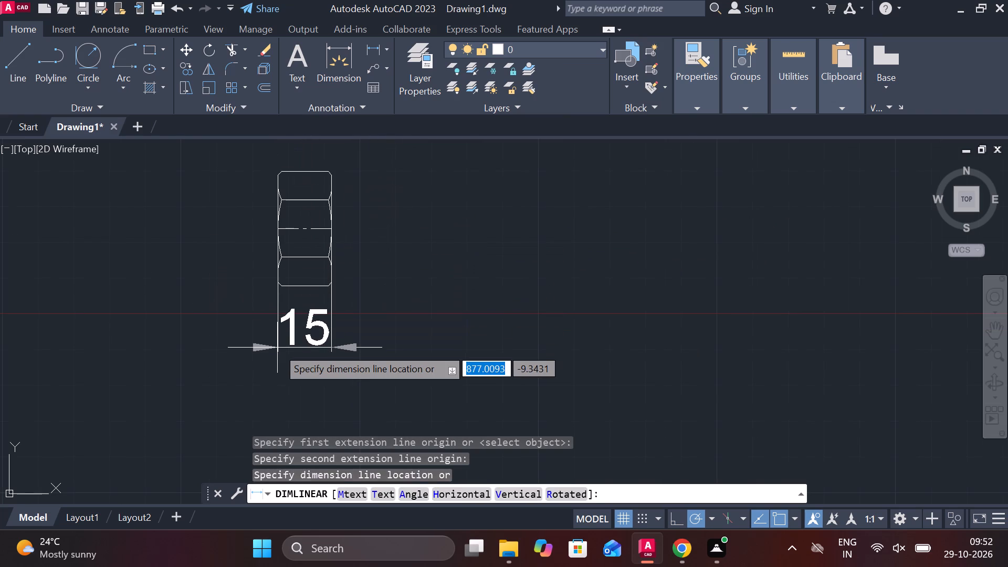
{"action": "left_click", "coordinate": [277, 348]}
Add an angular dimension between the nut view's left edge and its upper-left chamfer, placed above the view.
{"action": "middle_click_drag", "start_coordinate": [346, 290], "coordinate": [378, 339]}
{"action": "scroll", "coordinate": [273, 67], "scroll_direction": "up", "scroll_amount": 1}
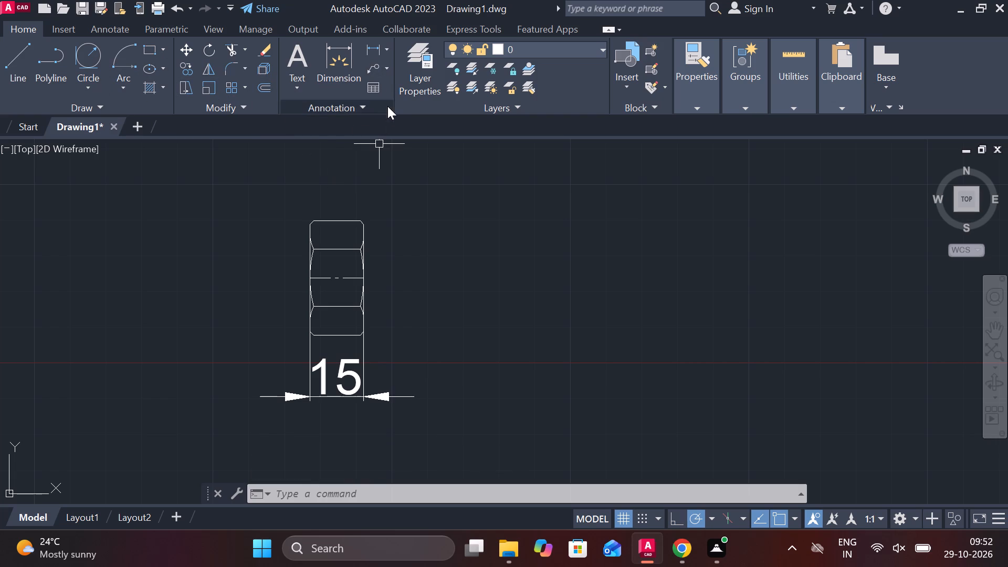
{"action": "left_click", "coordinate": [387, 56]}
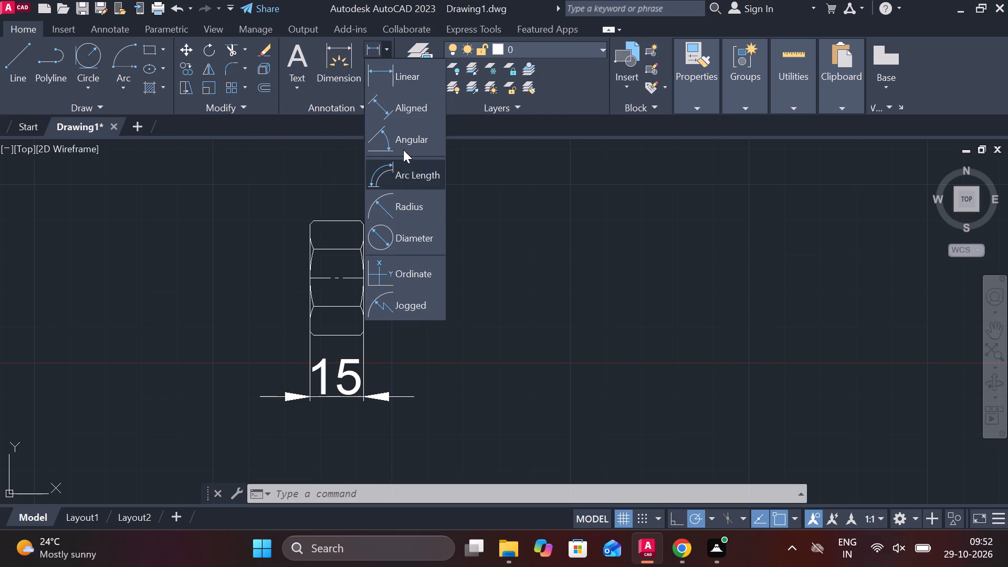
{"action": "left_click", "coordinate": [401, 145]}
{"action": "scroll", "coordinate": [309, 265], "scroll_direction": "up", "scroll_amount": 3}
{"action": "middle_click_drag", "start_coordinate": [351, 180], "coordinate": [381, 340]}
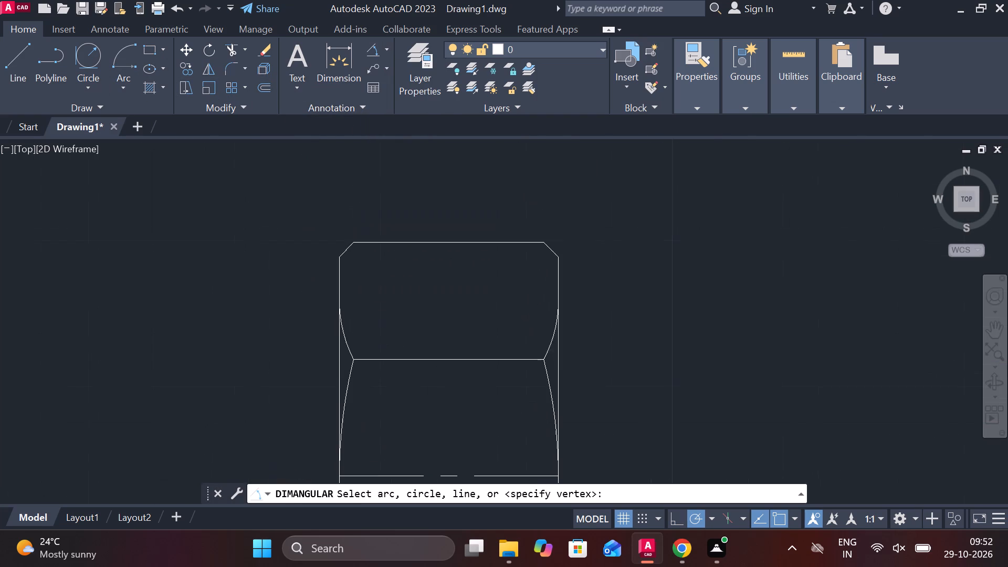
{"action": "scroll", "coordinate": [386, 309], "scroll_direction": "up", "scroll_amount": 2}
{"action": "middle_click_drag", "start_coordinate": [389, 310], "coordinate": [413, 439]}
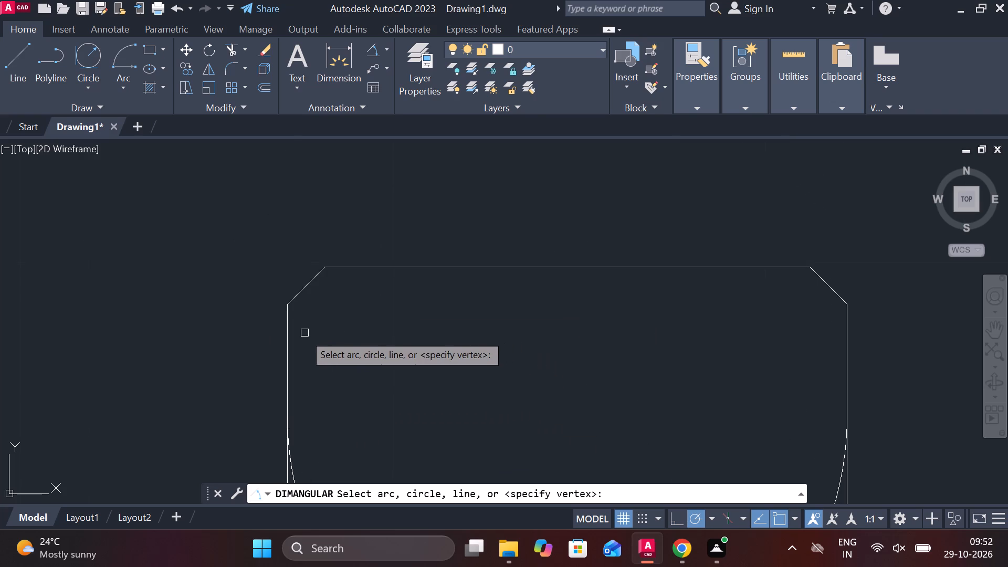
{"action": "left_click", "coordinate": [285, 334]}
{"action": "left_click", "coordinate": [302, 285]}
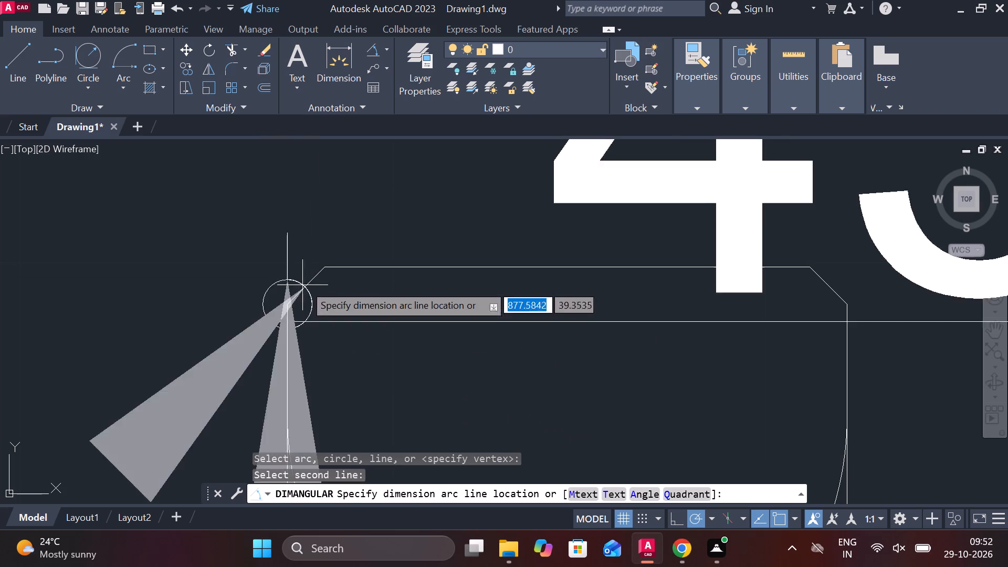
{"action": "scroll", "coordinate": [344, 237], "scroll_direction": "down", "scroll_amount": 3}
{"action": "middle_click_drag", "start_coordinate": [365, 146], "coordinate": [328, 241]}
{"action": "left_click", "coordinate": [399, 211]}
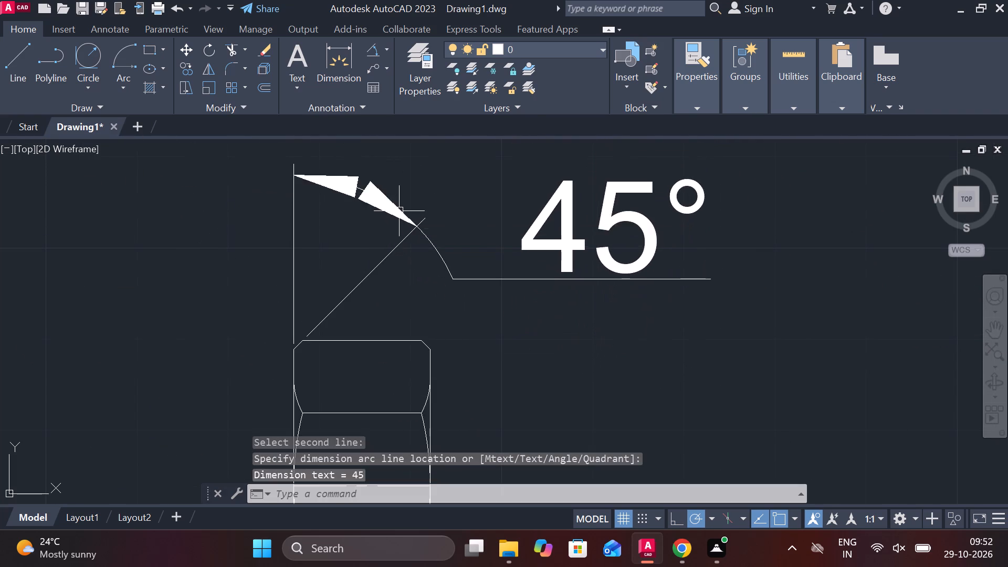
Draw a horizontal line about 51 units long from the right end of the nut's centre line outward to the right.
{"action": "scroll", "coordinate": [474, 244], "scroll_direction": "down", "scroll_amount": 3}
{"action": "middle_click_drag", "start_coordinate": [542, 333], "coordinate": [463, 315]}
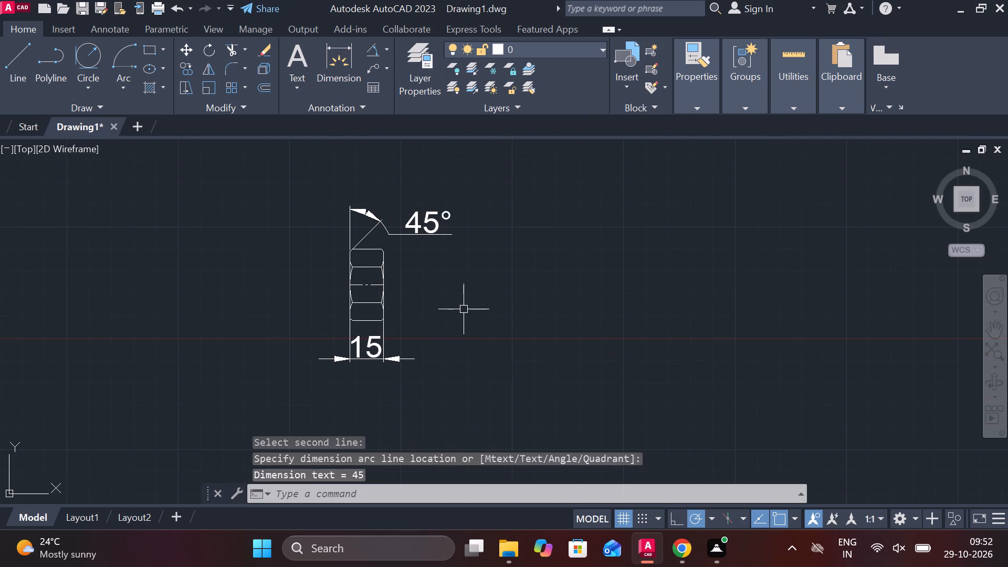
{"action": "key", "text": "l"}
{"action": "key", "text": "Return"}
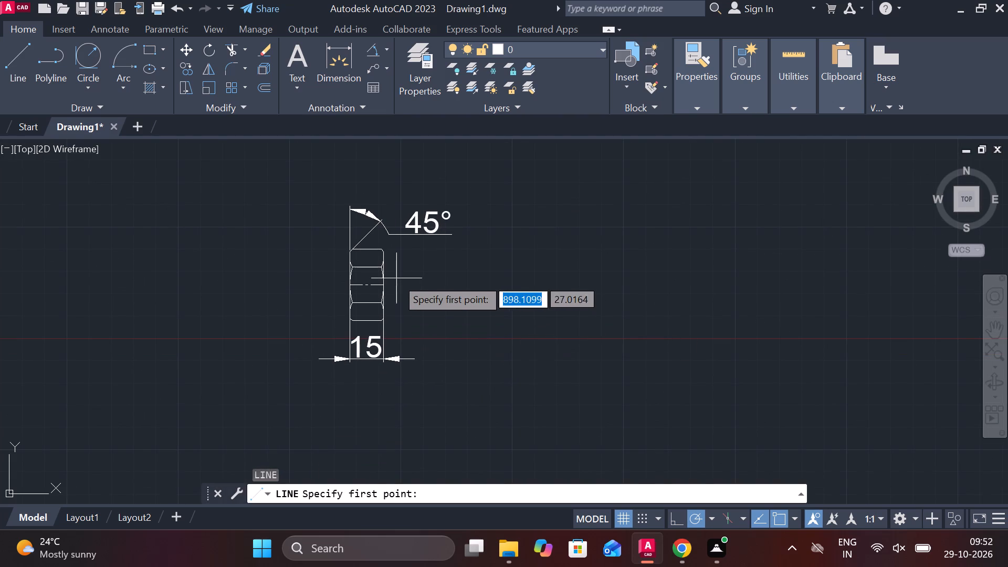
{"action": "left_click", "coordinate": [390, 281]}
{"action": "left_click", "coordinate": [497, 288]}
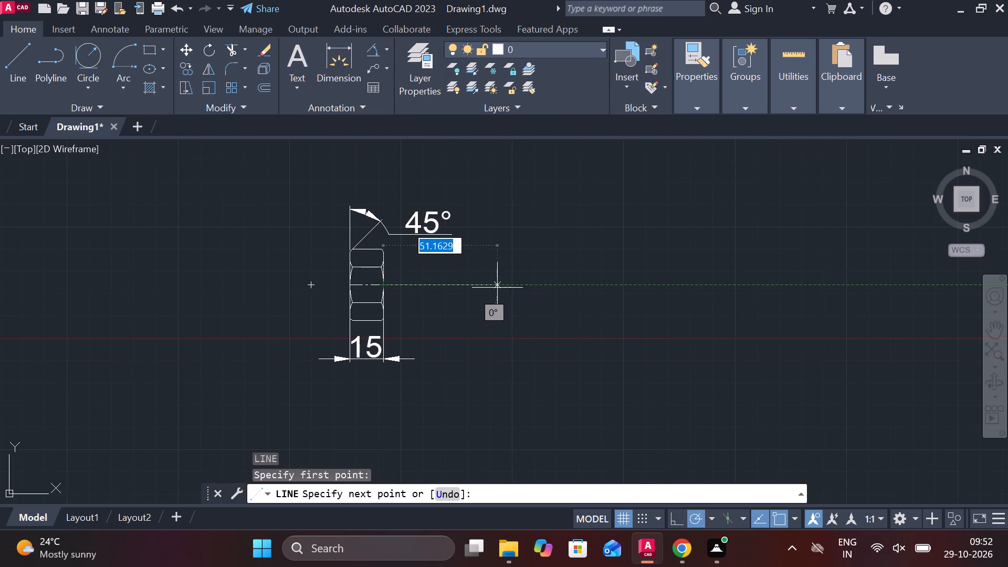
{"action": "key", "text": "Escape"}
Draw a circle of diameter 16 centred on the new horizontal line, toward its outer end.
{"action": "middle_click_drag", "start_coordinate": [486, 298], "coordinate": [474, 298]}
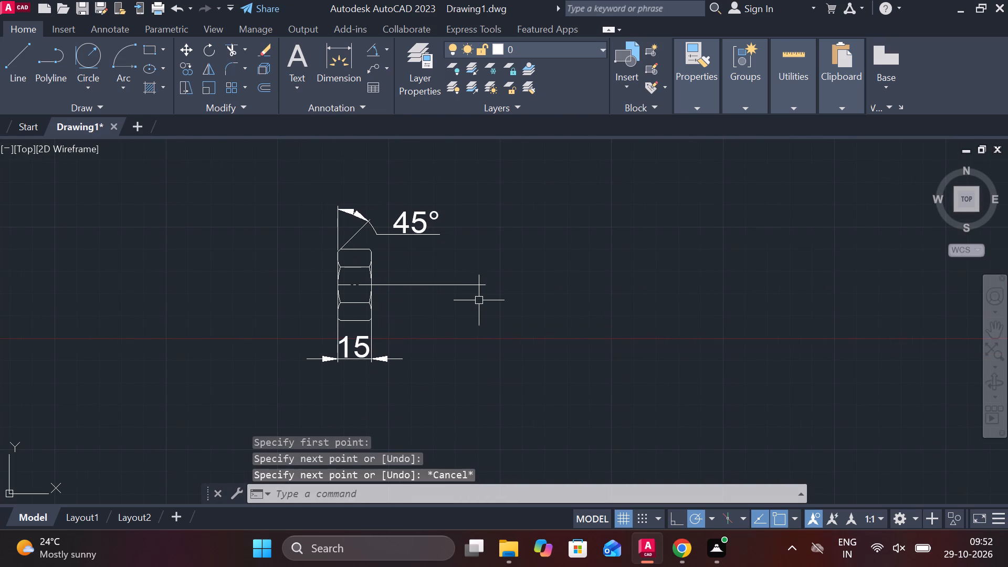
{"action": "type", "text": "C"}
{"action": "key", "text": "space"}
{"action": "left_click", "coordinate": [451, 285]}
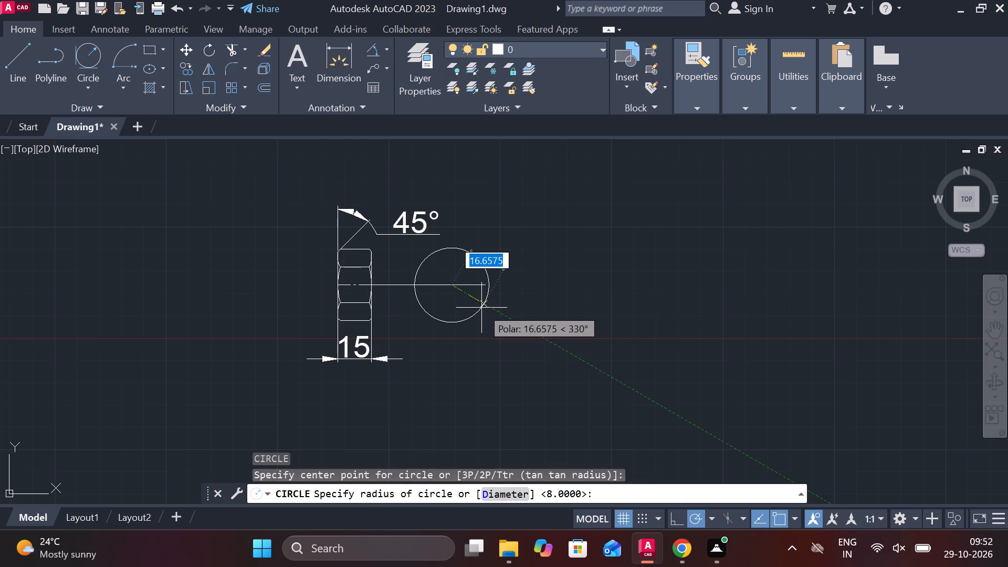
{"action": "type", "text": "D 16"}
{"action": "key", "text": "Return"}
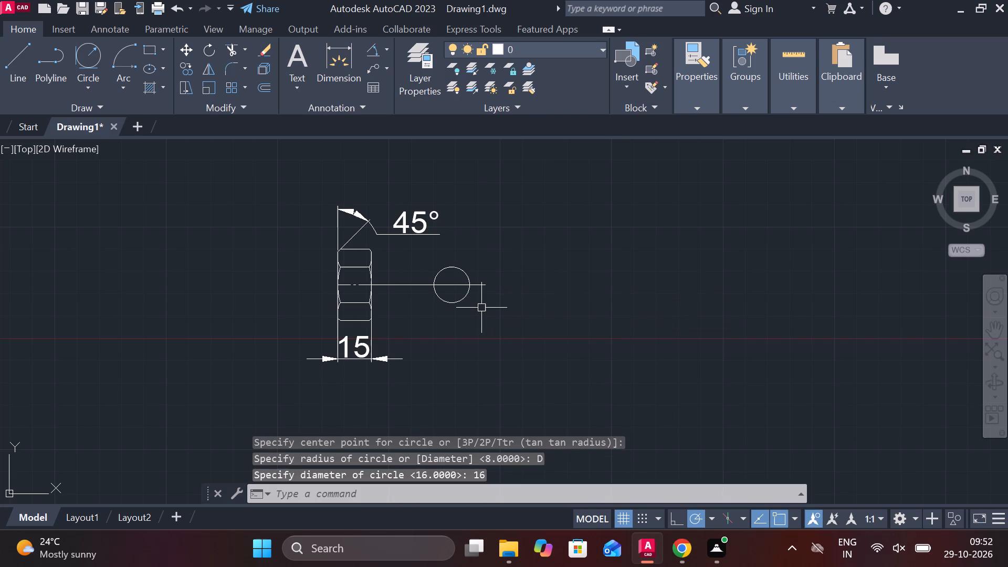
Draw a circle of diameter 32 concentric with the 16 mm circle of the nut's end view.
{"action": "scroll", "coordinate": [473, 275], "scroll_direction": "up", "scroll_amount": 2}
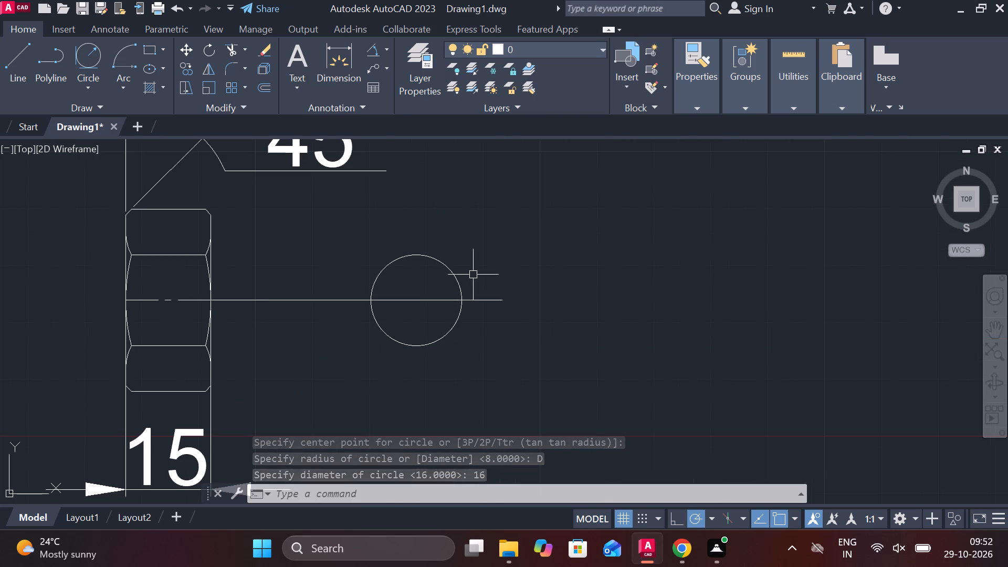
{"action": "scroll", "coordinate": [473, 275], "scroll_direction": "down", "scroll_amount": 2}
{"action": "type", "text": "C"}
{"action": "key", "text": "space"}
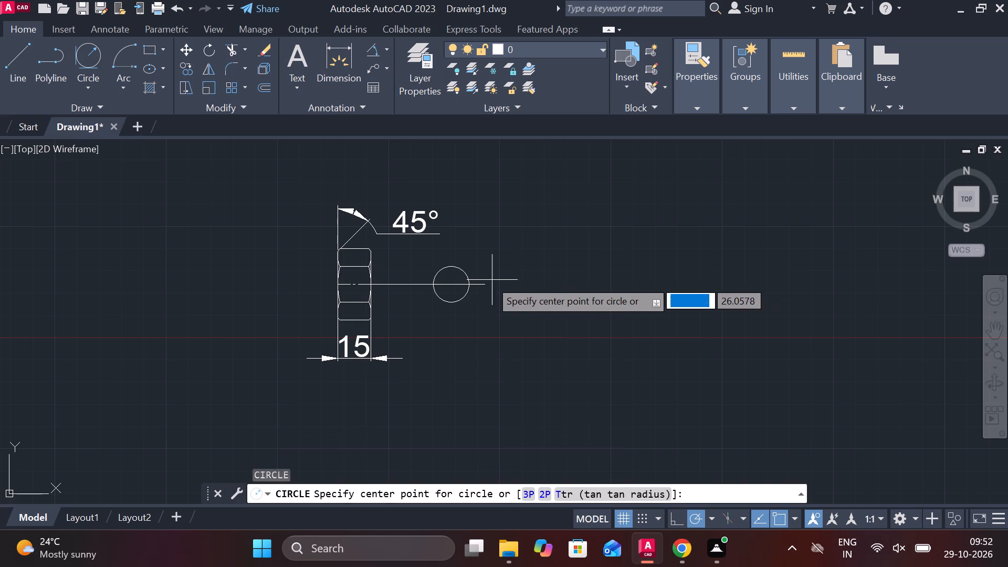
{"action": "left_click", "coordinate": [452, 286]}
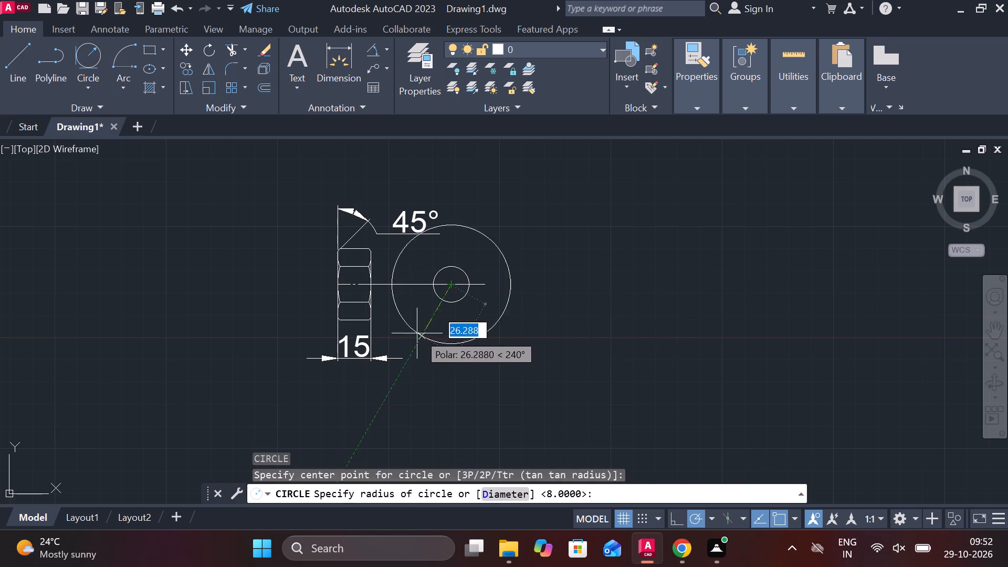
{"action": "type", "text": "D"}
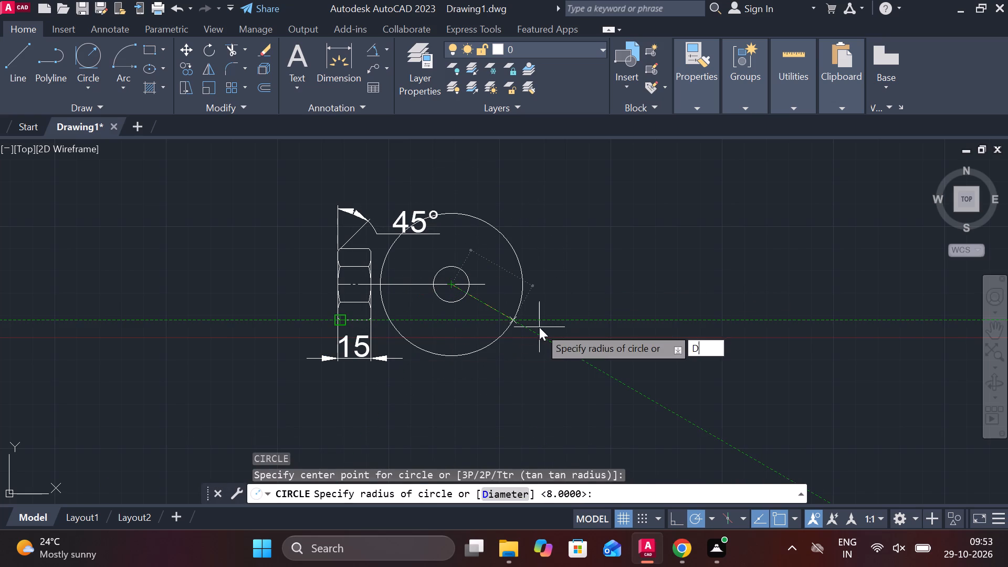
{"action": "key", "text": "space"}
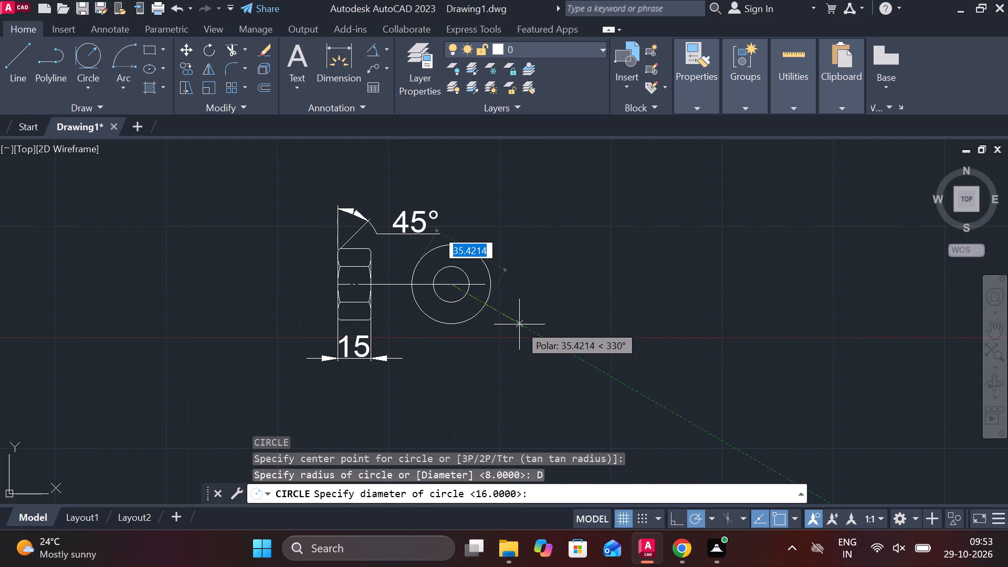
{"action": "type", "text": "32"}
{"action": "key", "text": "Return"}
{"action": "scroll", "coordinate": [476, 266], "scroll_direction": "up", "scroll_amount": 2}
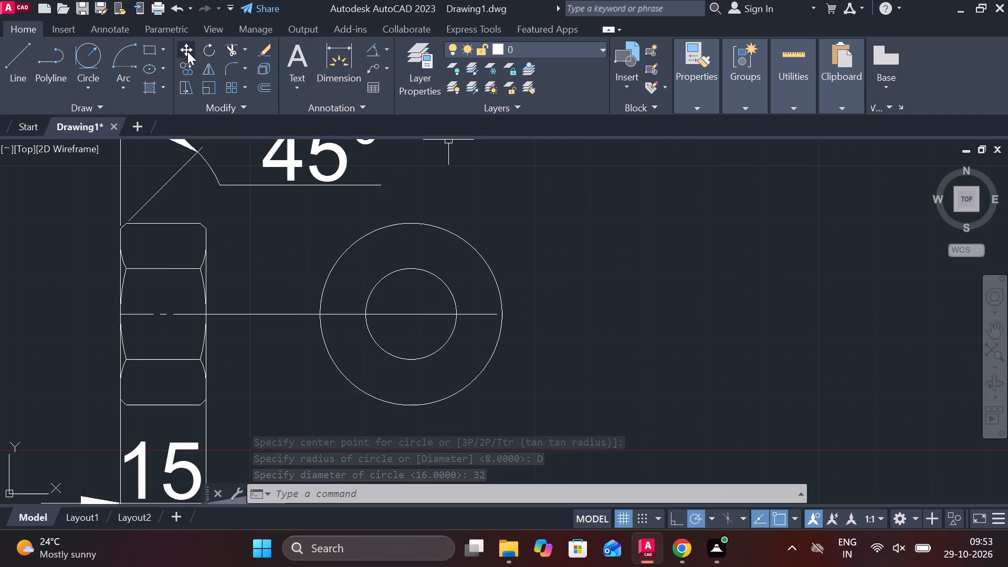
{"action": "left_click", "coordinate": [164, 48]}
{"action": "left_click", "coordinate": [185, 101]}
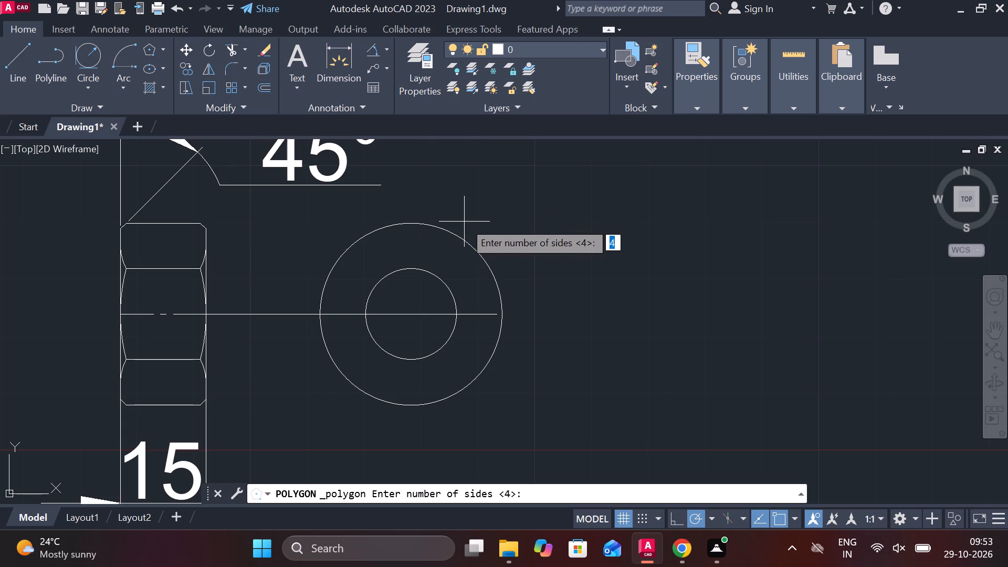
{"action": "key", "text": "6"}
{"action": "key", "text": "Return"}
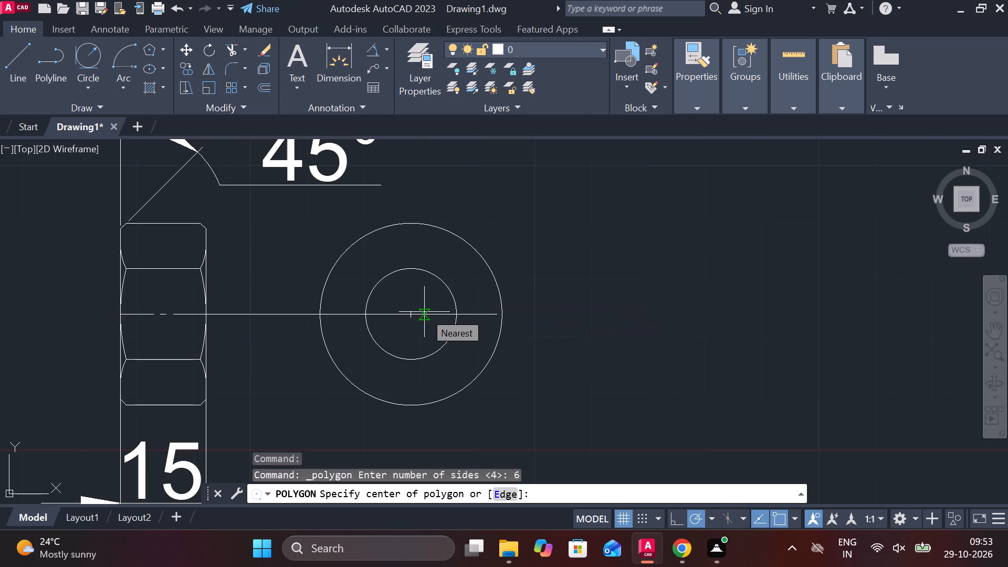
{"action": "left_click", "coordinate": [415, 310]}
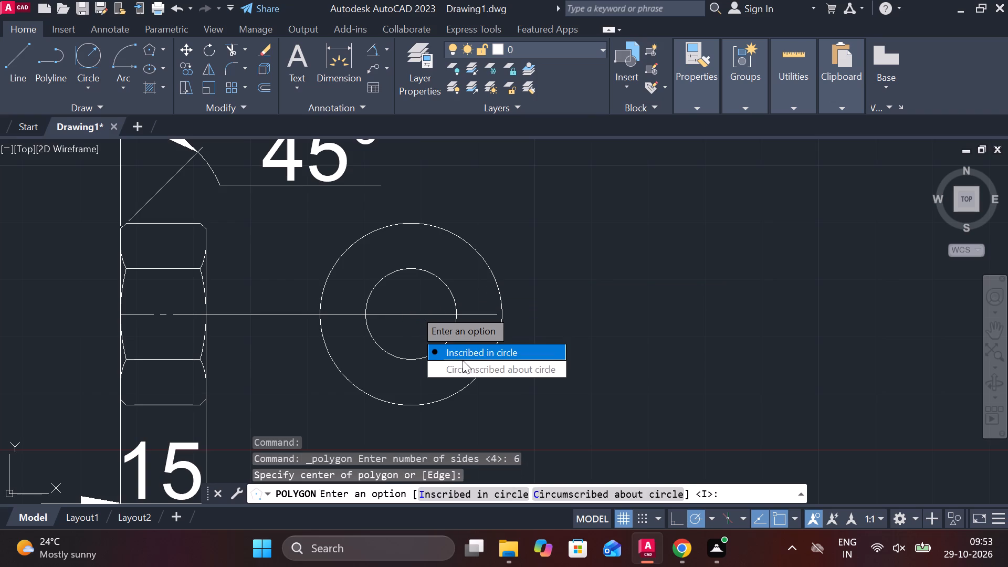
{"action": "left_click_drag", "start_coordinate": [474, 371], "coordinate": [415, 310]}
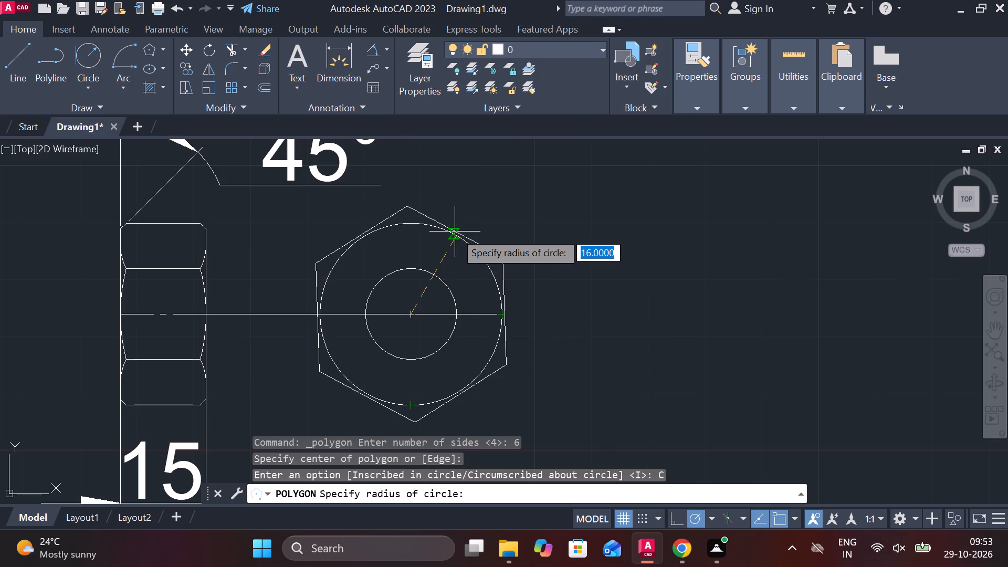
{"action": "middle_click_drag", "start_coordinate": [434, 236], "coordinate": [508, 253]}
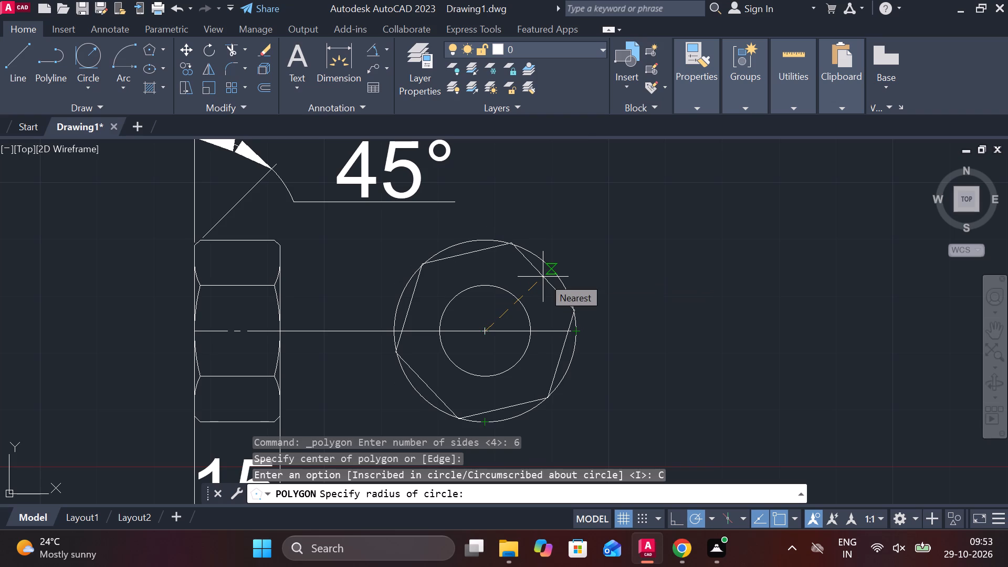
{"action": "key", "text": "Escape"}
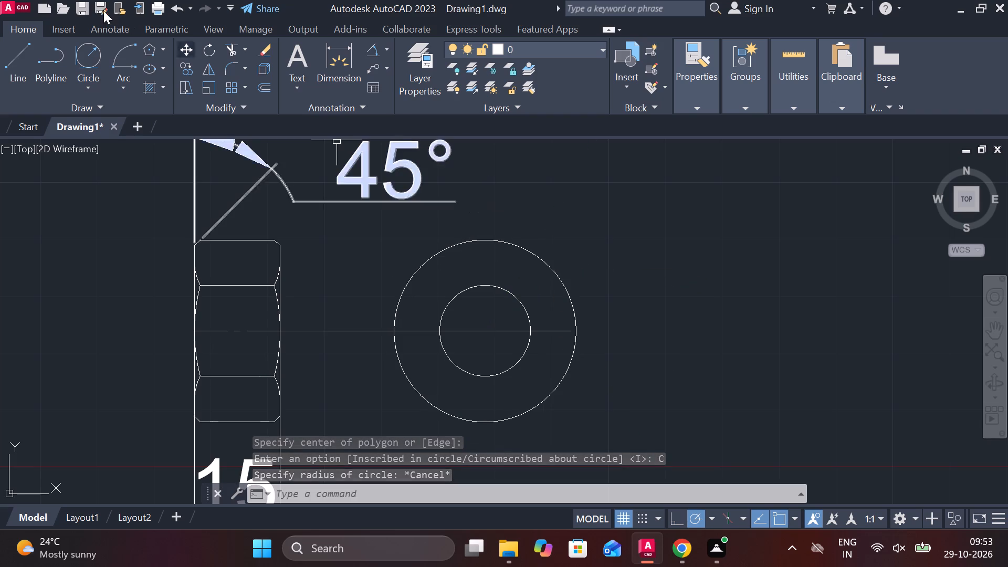
Draw a six-sided polygon centred on the circles, inscribed in the diameter 32 circle with a vertex at its top.
{"action": "left_click", "coordinate": [152, 50]}
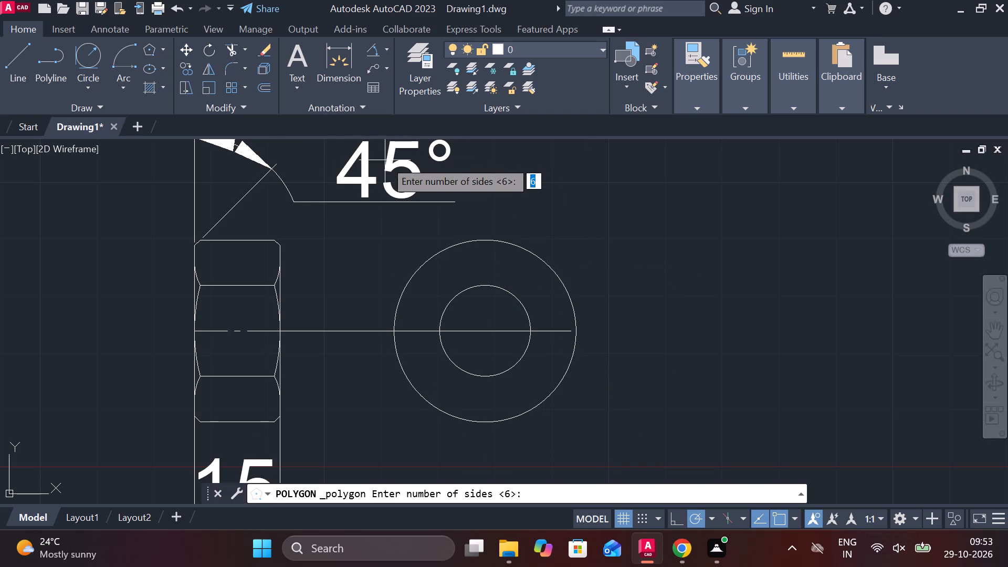
{"action": "key", "text": "space"}
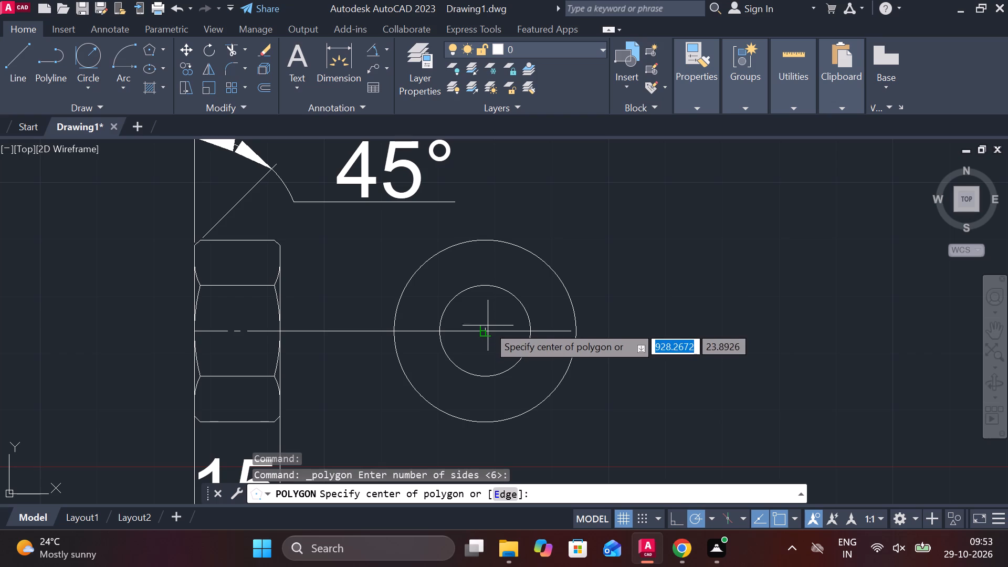
{"action": "left_click", "coordinate": [486, 331]}
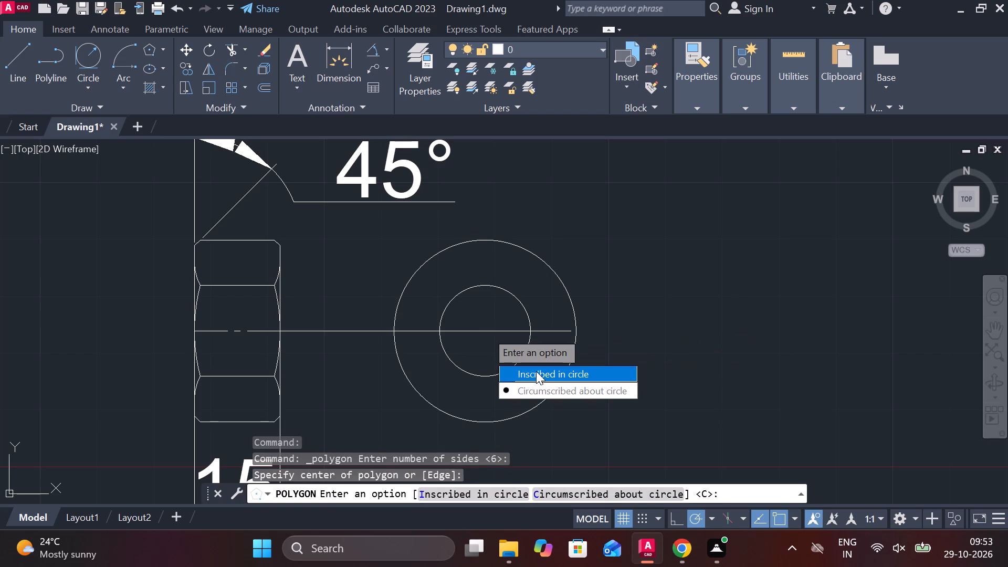
{"action": "left_click_drag", "start_coordinate": [535, 369], "coordinate": [486, 331]}
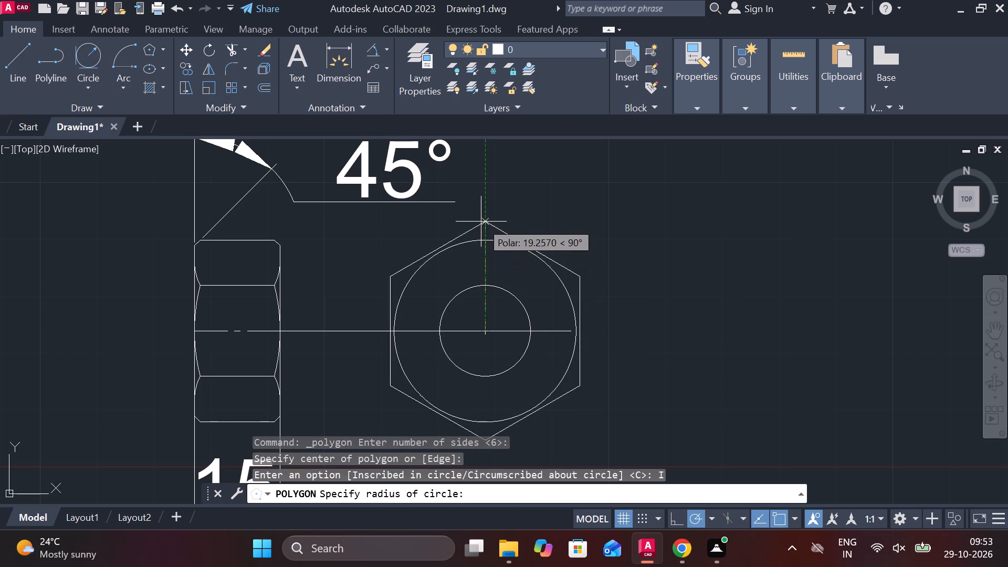
{"action": "left_click", "coordinate": [481, 236]}
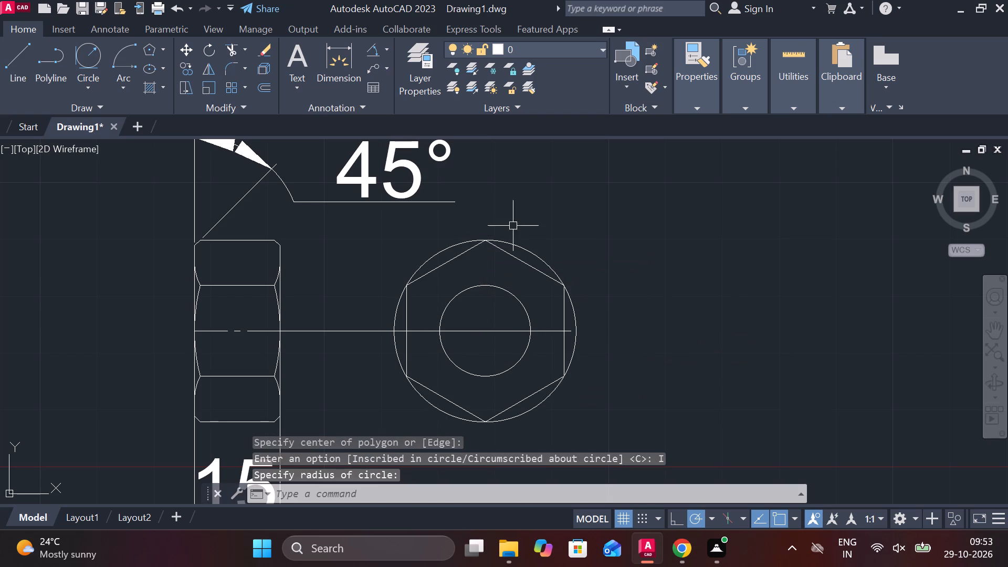
Erase the outer circle of diameter 32 around the hexagon.
{"action": "left_click", "coordinate": [543, 255]}
{"action": "type", "text": "E"}
{"action": "key", "text": "space"}
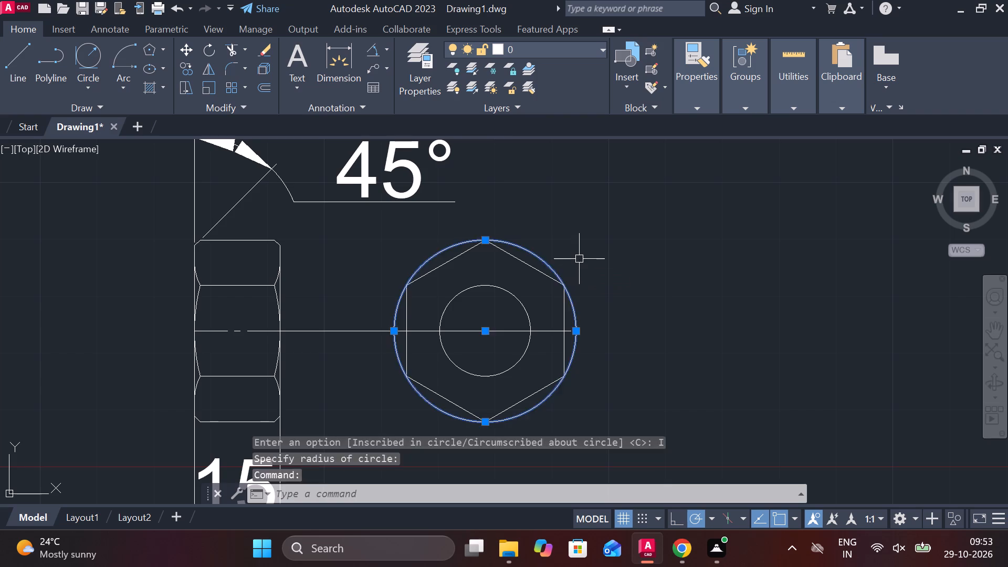
Draw a circle centred in the hexagon with its radius reaching the hexagon's vertical side.
{"action": "type", "text": "C"}
{"action": "key", "text": "space"}
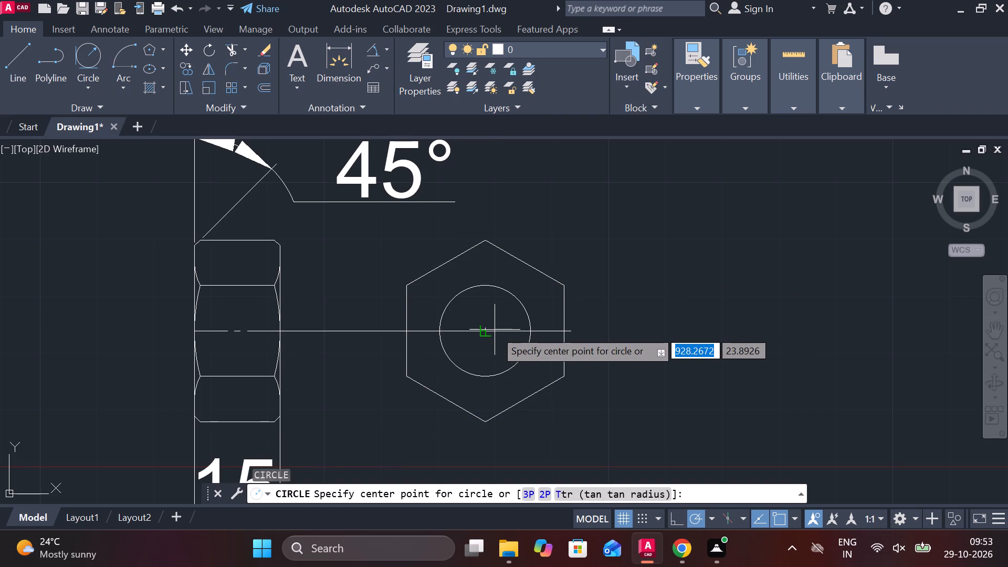
{"action": "left_click", "coordinate": [486, 328]}
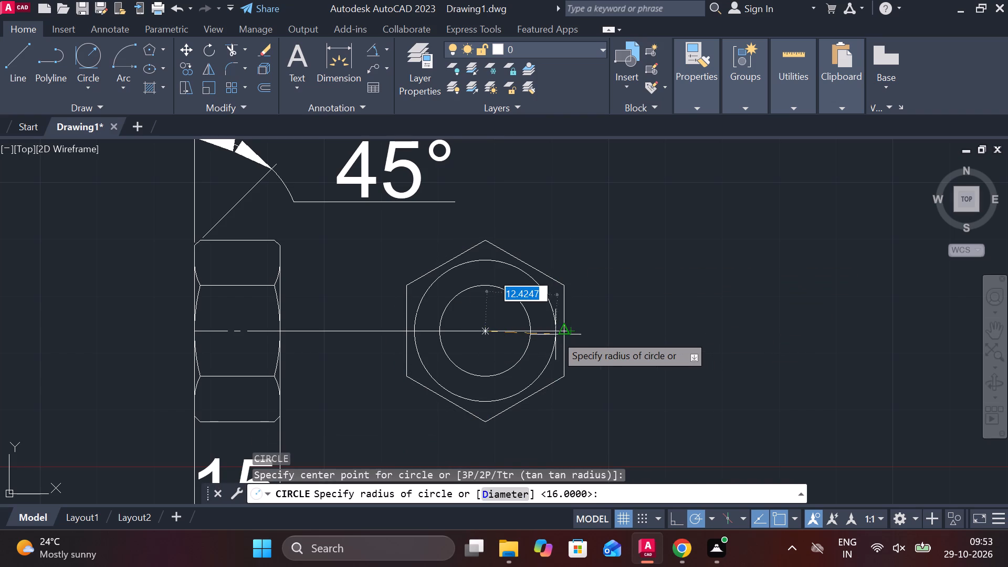
{"action": "left_click", "coordinate": [564, 334]}
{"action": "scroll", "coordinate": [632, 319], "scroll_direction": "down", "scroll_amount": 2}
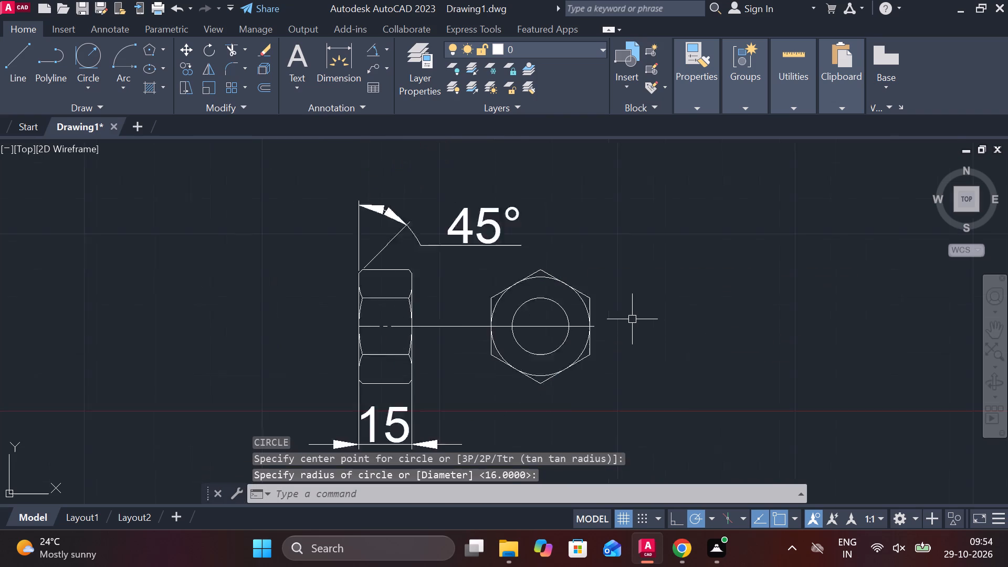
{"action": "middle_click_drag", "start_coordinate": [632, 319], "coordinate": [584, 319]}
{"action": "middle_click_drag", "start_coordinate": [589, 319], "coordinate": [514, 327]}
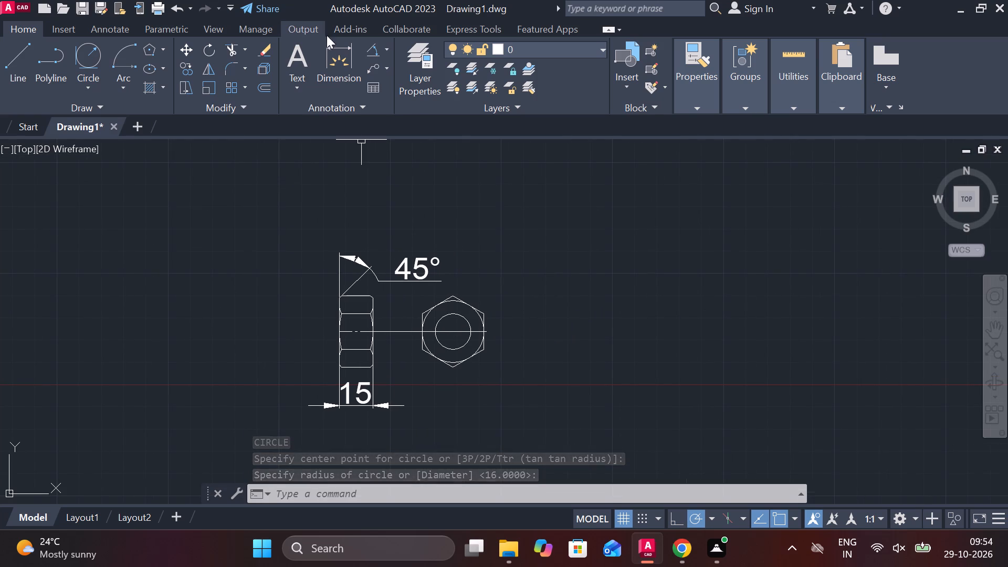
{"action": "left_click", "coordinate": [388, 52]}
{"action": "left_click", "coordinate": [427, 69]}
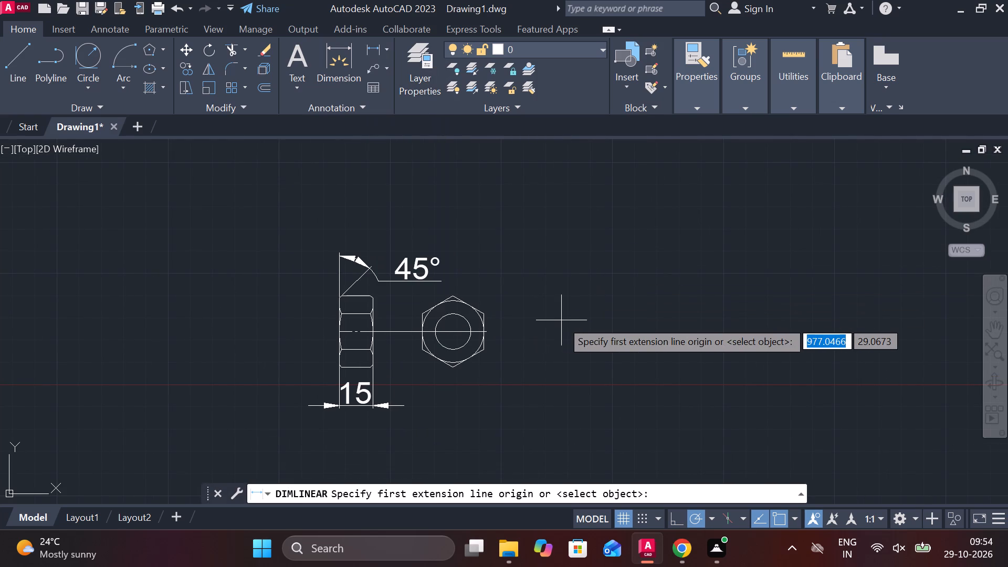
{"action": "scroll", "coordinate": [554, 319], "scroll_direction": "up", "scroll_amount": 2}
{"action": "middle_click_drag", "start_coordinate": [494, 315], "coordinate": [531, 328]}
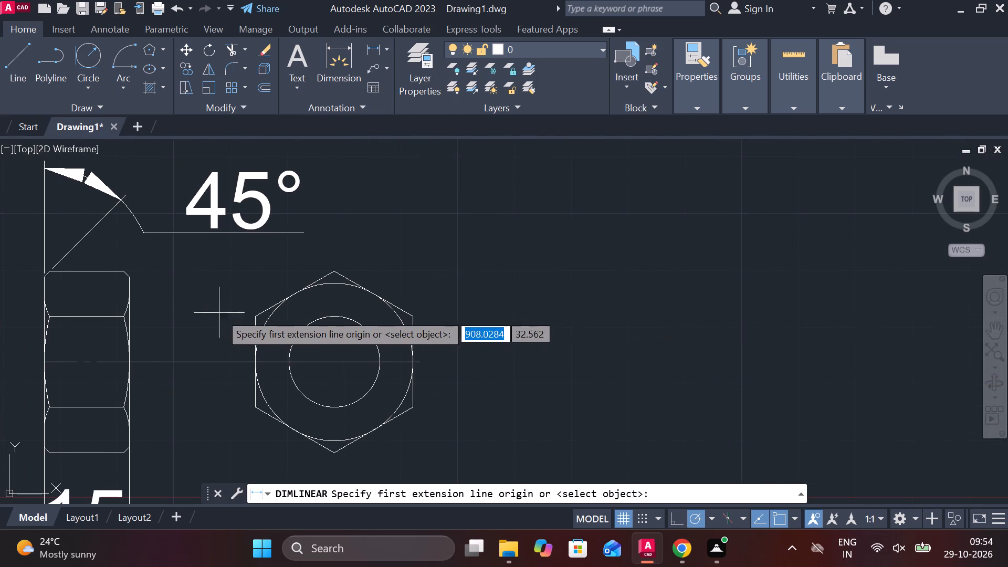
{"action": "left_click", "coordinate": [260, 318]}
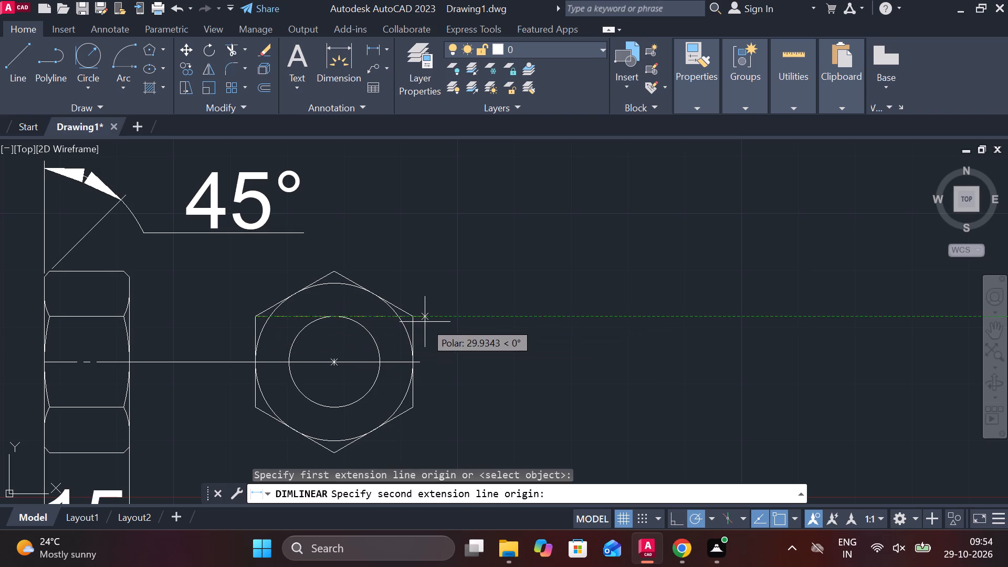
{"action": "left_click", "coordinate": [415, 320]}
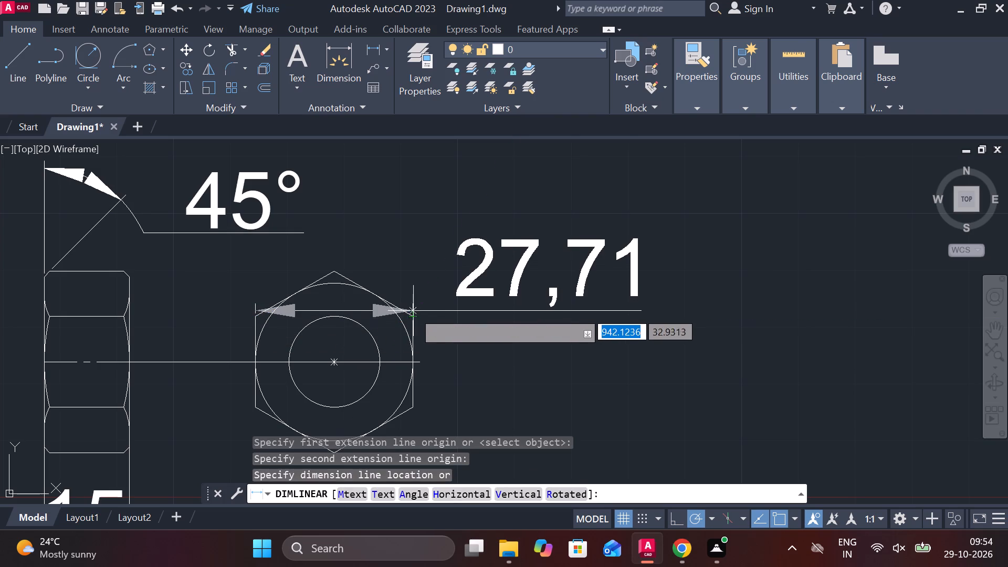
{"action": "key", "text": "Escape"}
Add a horizontal linear dimension between the hexagon's lower side corners, placed below the end view.
{"action": "key", "text": "space"}
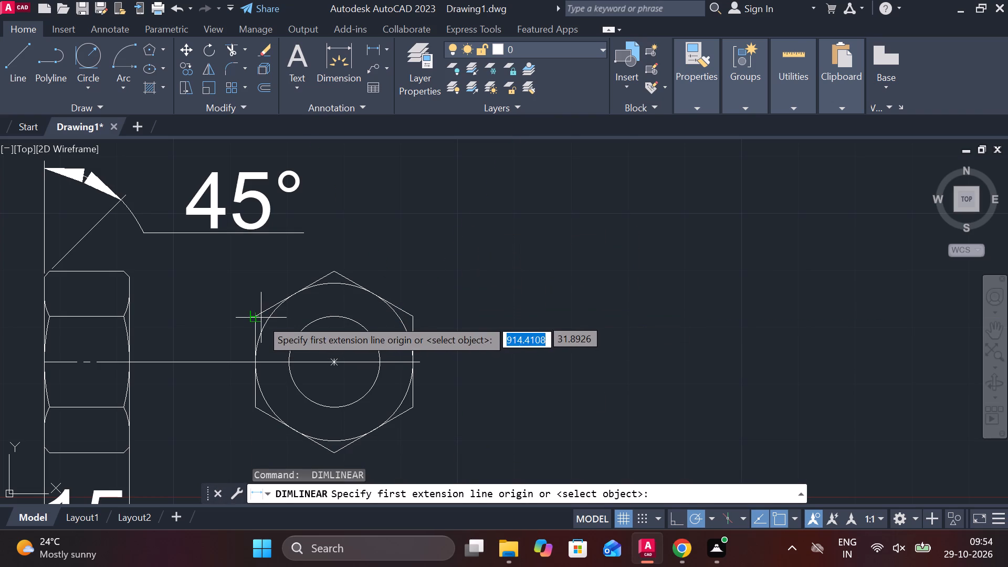
{"action": "left_click", "coordinate": [252, 408]}
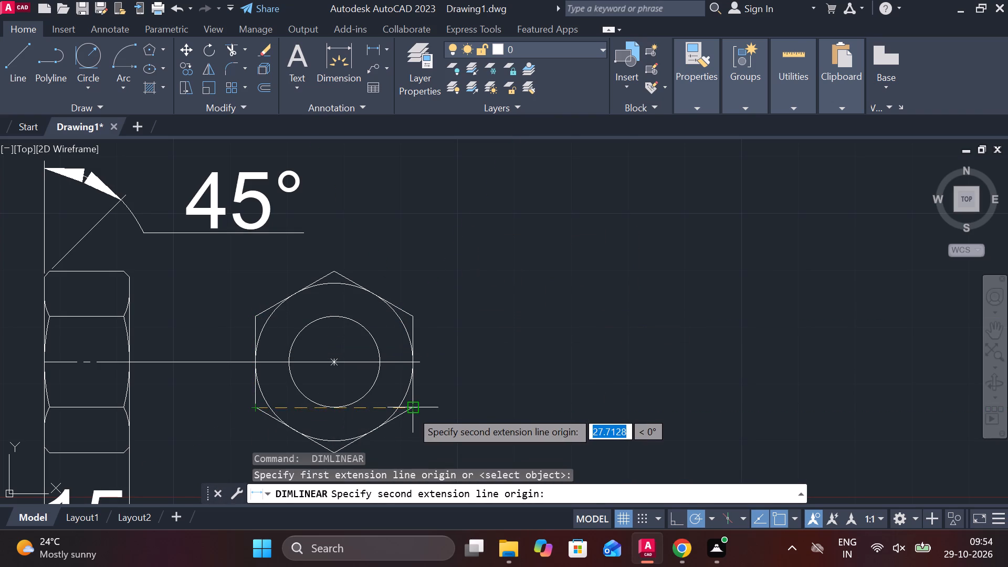
{"action": "left_click", "coordinate": [411, 411]}
{"action": "middle_click_drag", "start_coordinate": [401, 406], "coordinate": [428, 314]}
{"action": "scroll", "coordinate": [432, 359], "scroll_direction": "down", "scroll_amount": 2}
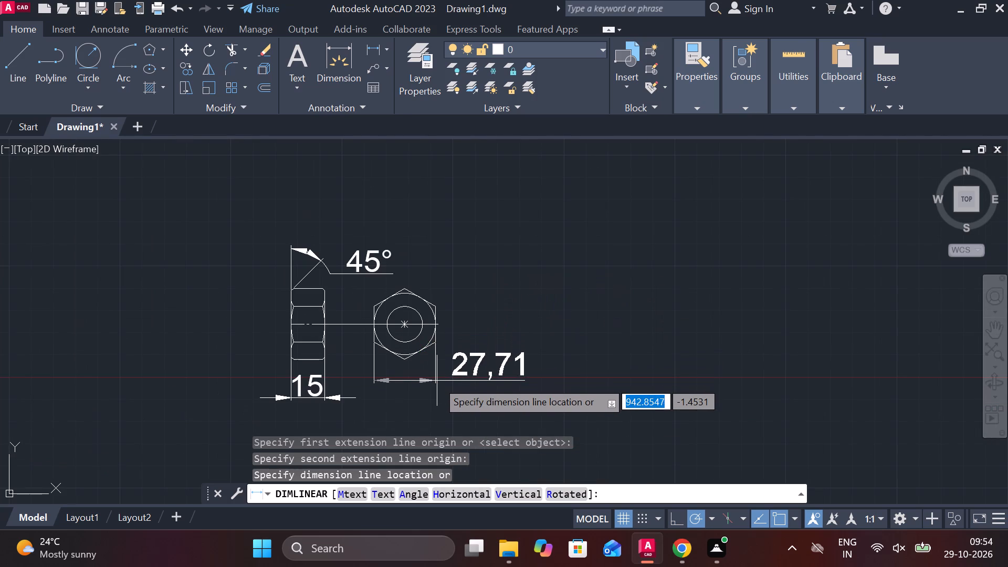
{"action": "left_click", "coordinate": [434, 386]}
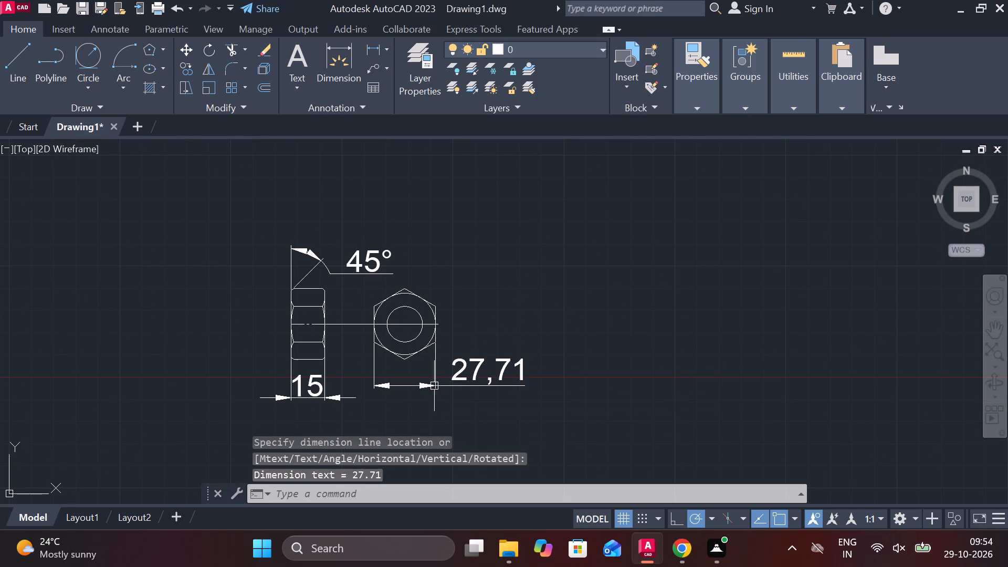
{"action": "key", "text": "Escape"}
Replace the text of the hexagon's width dimension with 28.
{"action": "double_click", "coordinate": [480, 373]}
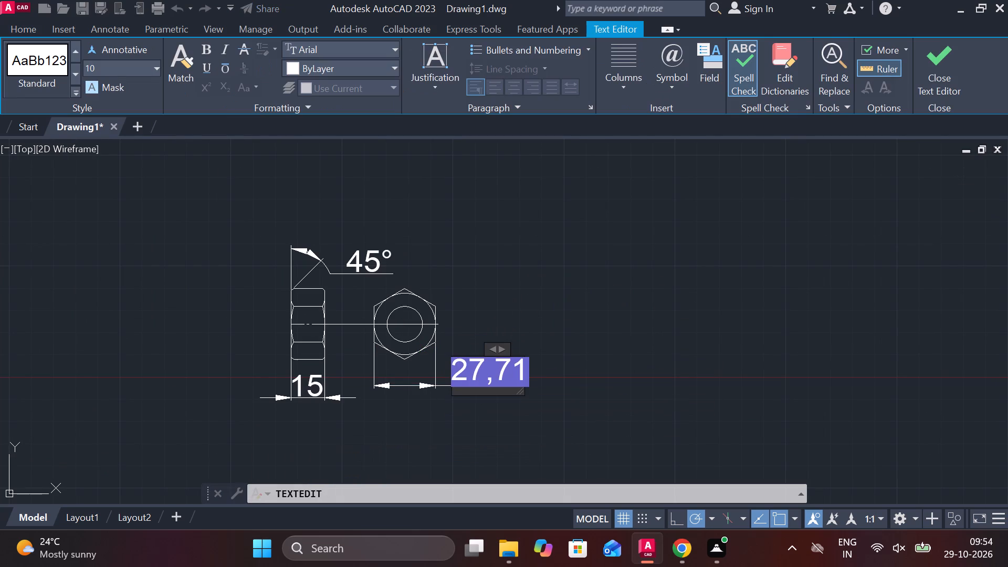
{"action": "key", "text": "Right"}
{"action": "key", "text": "BackSpace"}
{"action": "key", "text": "2"}
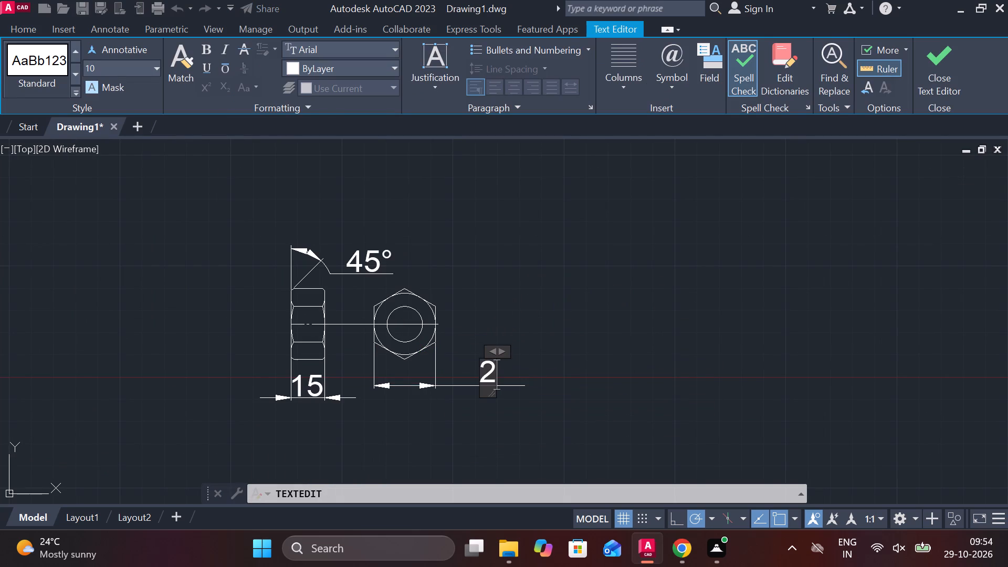
{"action": "key", "text": "8"}
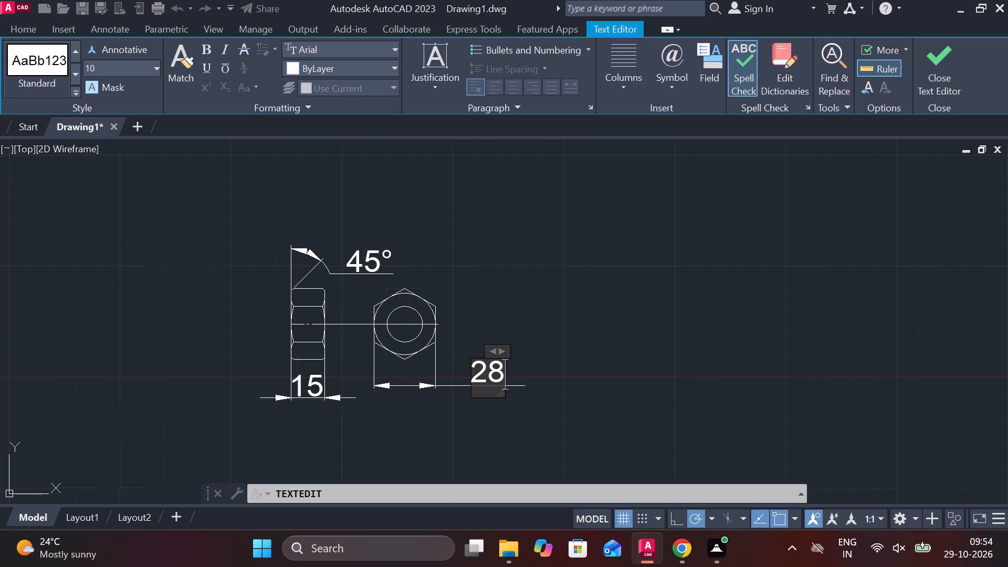
{"action": "left_click", "coordinate": [943, 61]}
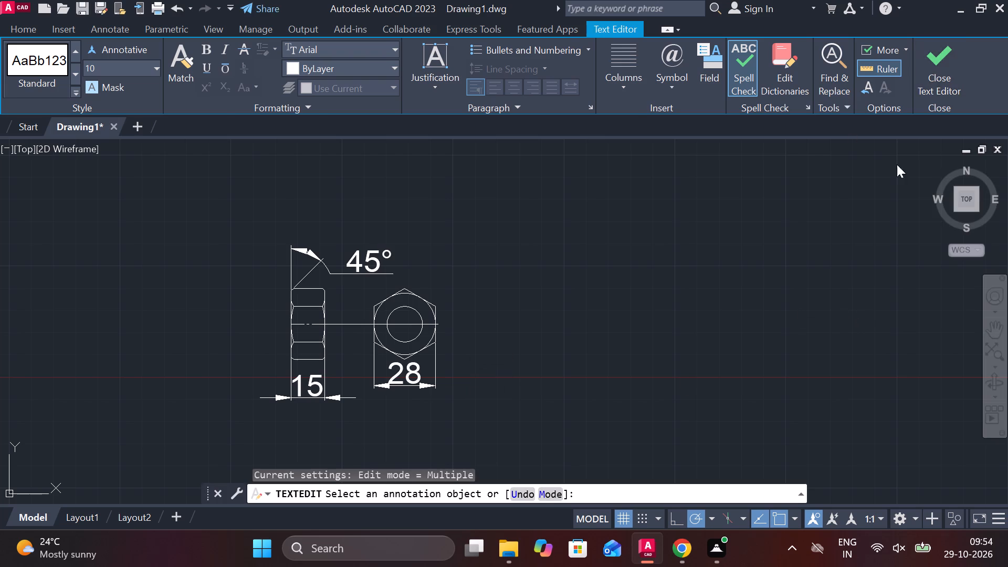
{"action": "scroll", "coordinate": [453, 331], "scroll_direction": "up", "scroll_amount": 2}
{"action": "key", "text": "Escape"}
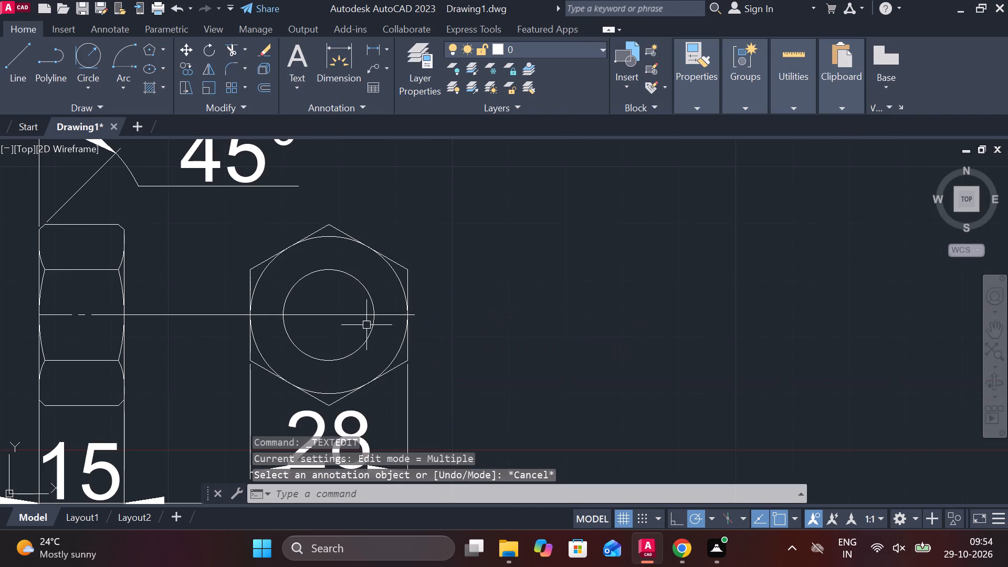
Select the horizontal line running from the nut's side view through the hexagon.
{"action": "left_click", "coordinate": [356, 320]}
{"action": "key", "text": "Escape"}
{"action": "left_click", "coordinate": [345, 314]}
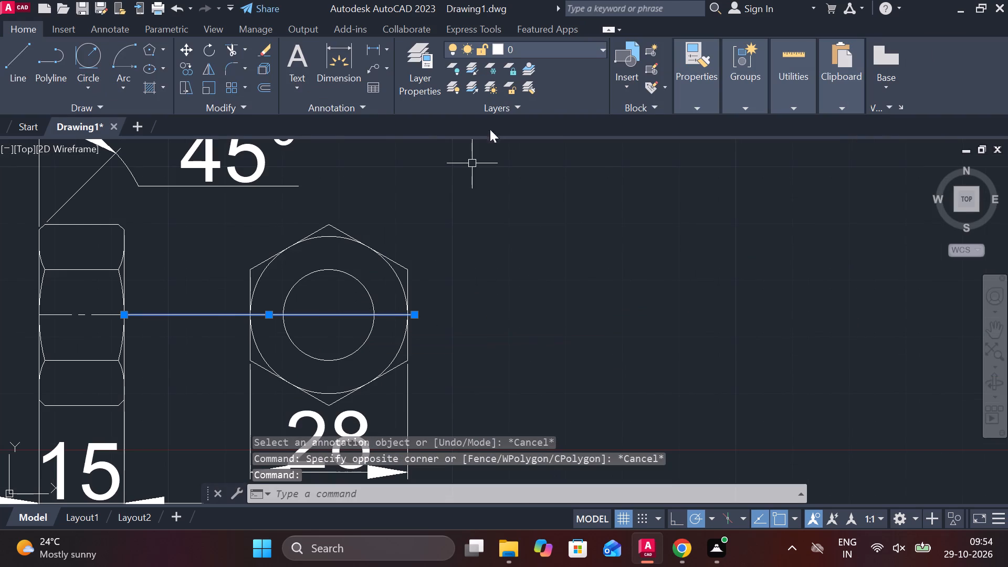
{"action": "scroll", "coordinate": [463, 220], "scroll_direction": "down", "scroll_amount": 2}
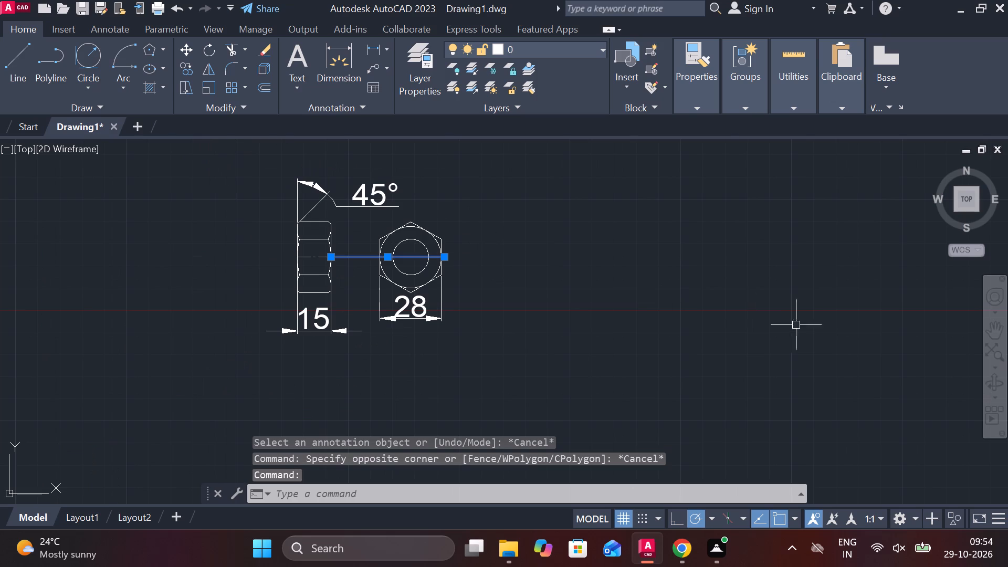
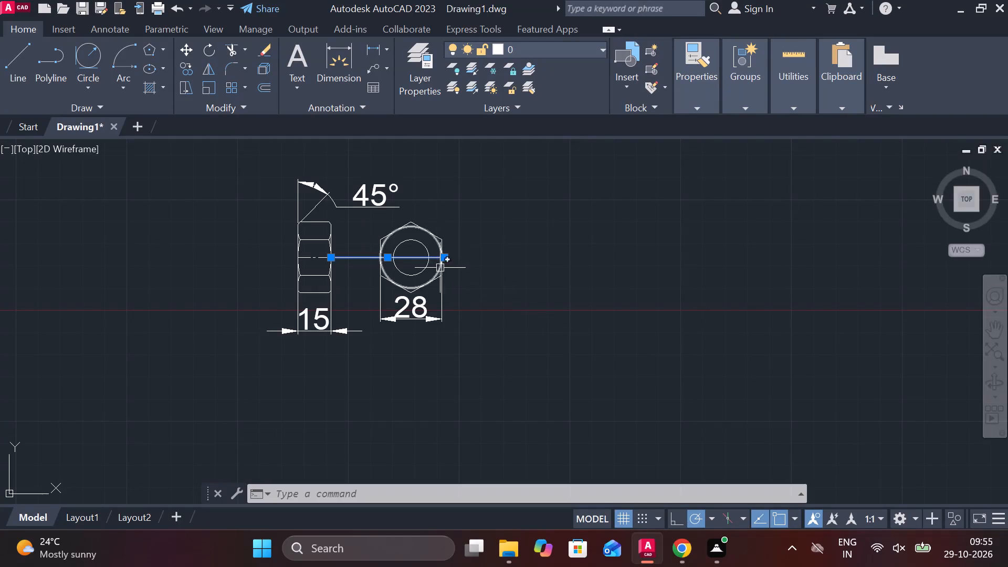
Set the linetype of the selected horizontal line through the nut's hexagonal end view to CENTER2.
{"action": "left_click", "coordinate": [709, 103]}
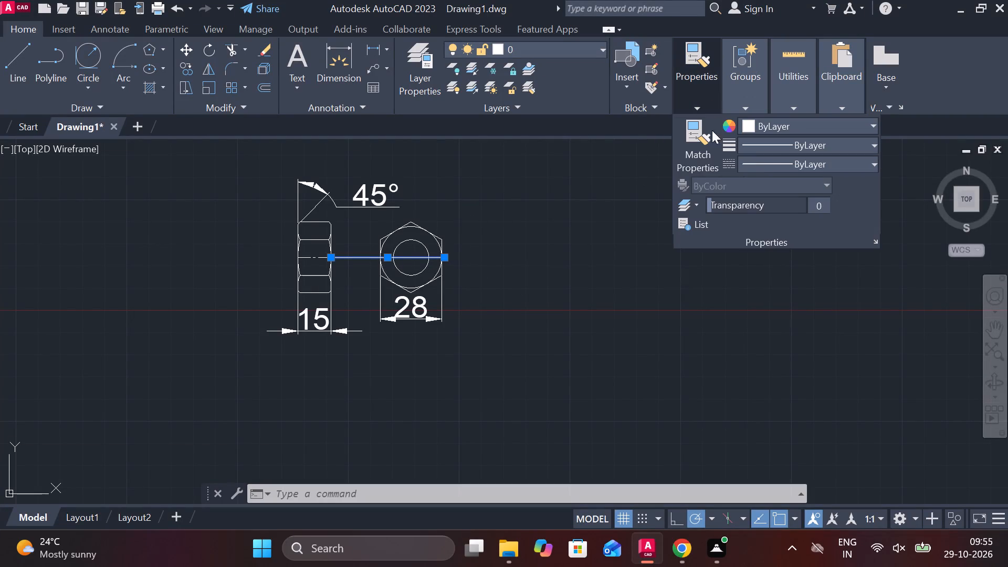
{"action": "left_click", "coordinate": [764, 159]}
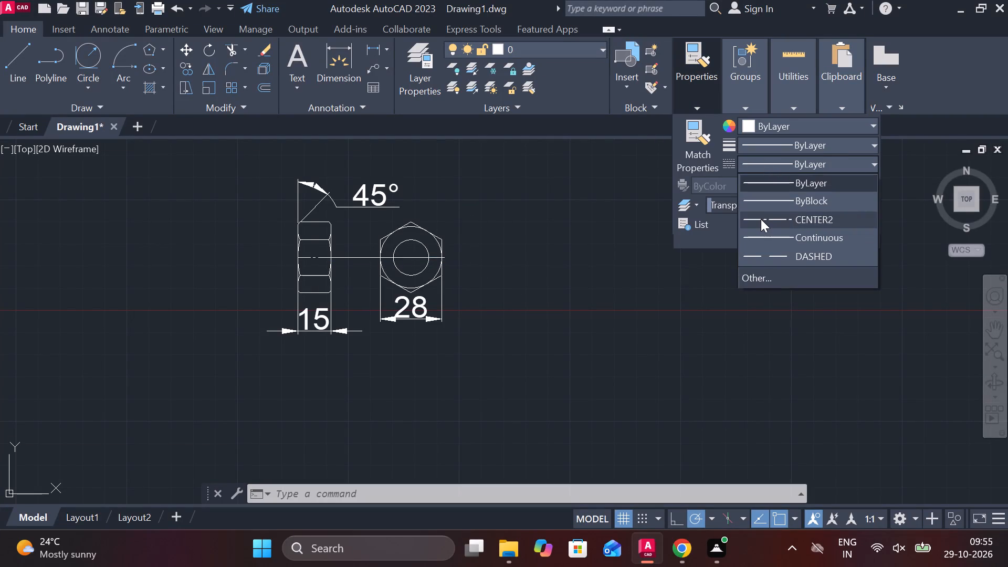
{"action": "left_click", "coordinate": [761, 219]}
{"action": "key", "text": "Escape"}
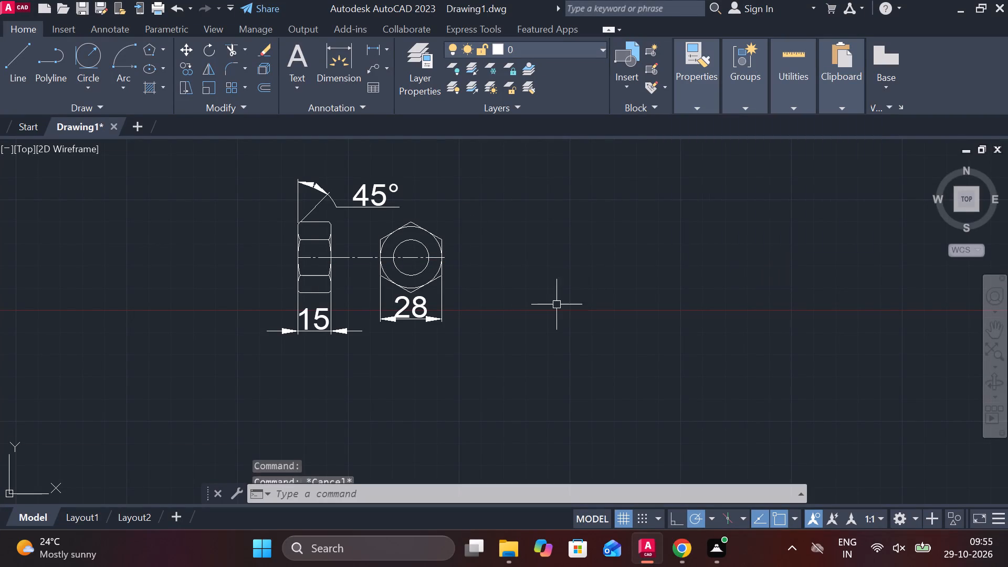
Add a vertical linear dimension across the inner circle's top and bottom, placed to the right of the hexagon.
{"action": "left_click", "coordinate": [370, 49]}
{"action": "scroll", "coordinate": [412, 241], "scroll_direction": "up", "scroll_amount": 1}
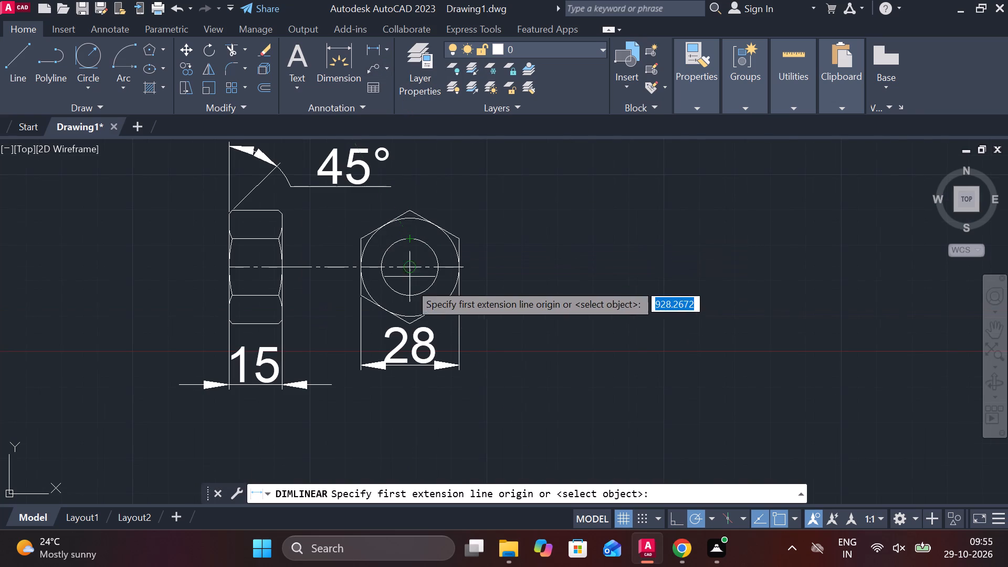
{"action": "left_click", "coordinate": [409, 293]}
{"action": "left_click", "coordinate": [405, 240]}
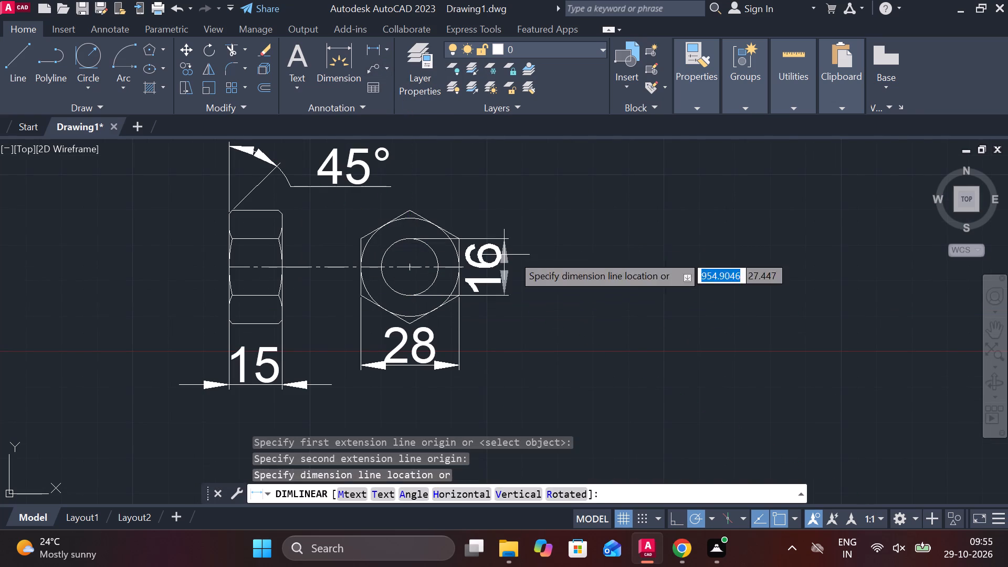
{"action": "left_click", "coordinate": [530, 249]}
Replace the text of the inner circle's vertical dimension with M16*2.
{"action": "triple_click", "coordinate": [524, 250]}
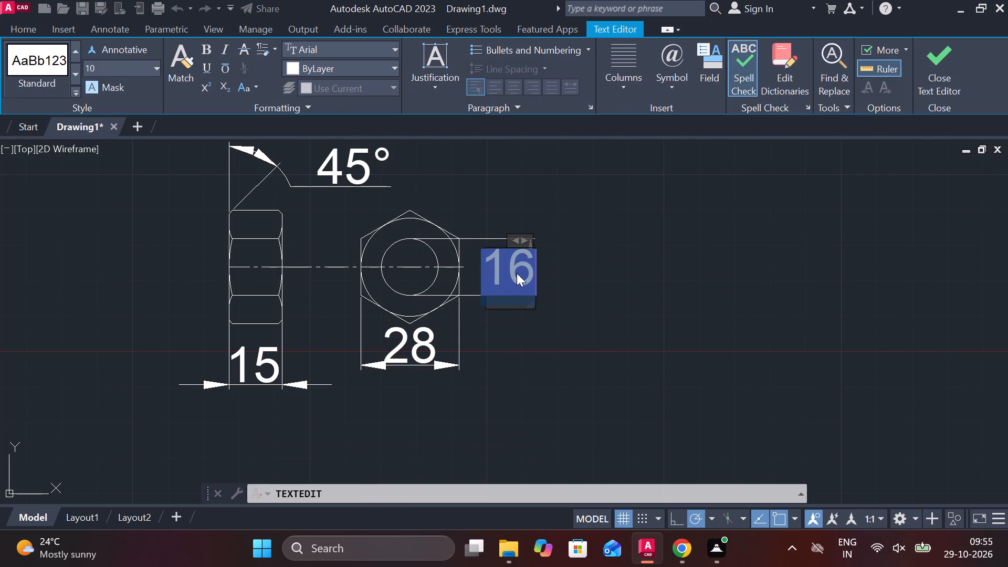
{"action": "left_click", "coordinate": [515, 274]}
{"action": "key", "text": "m"}
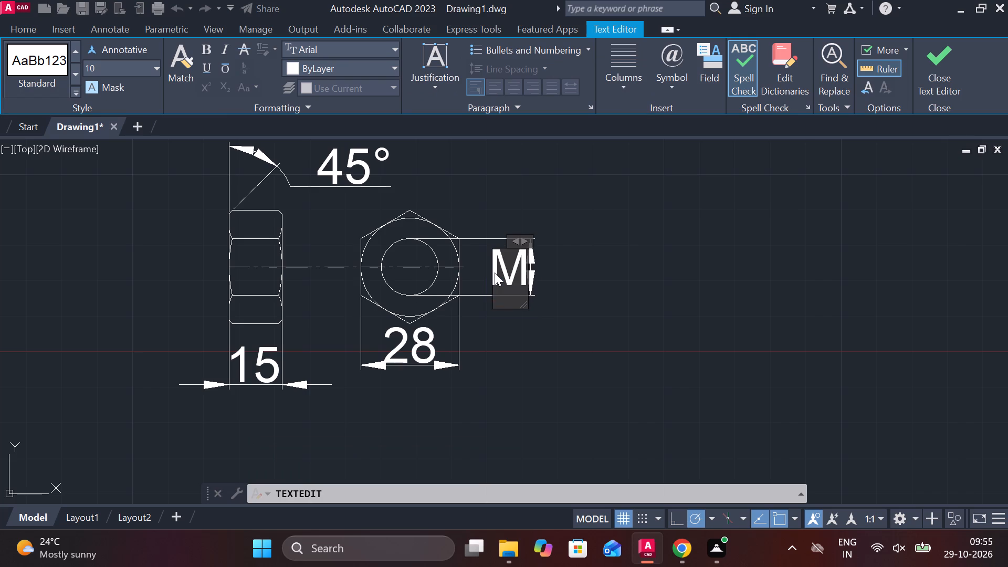
{"action": "type", "text": "16"}
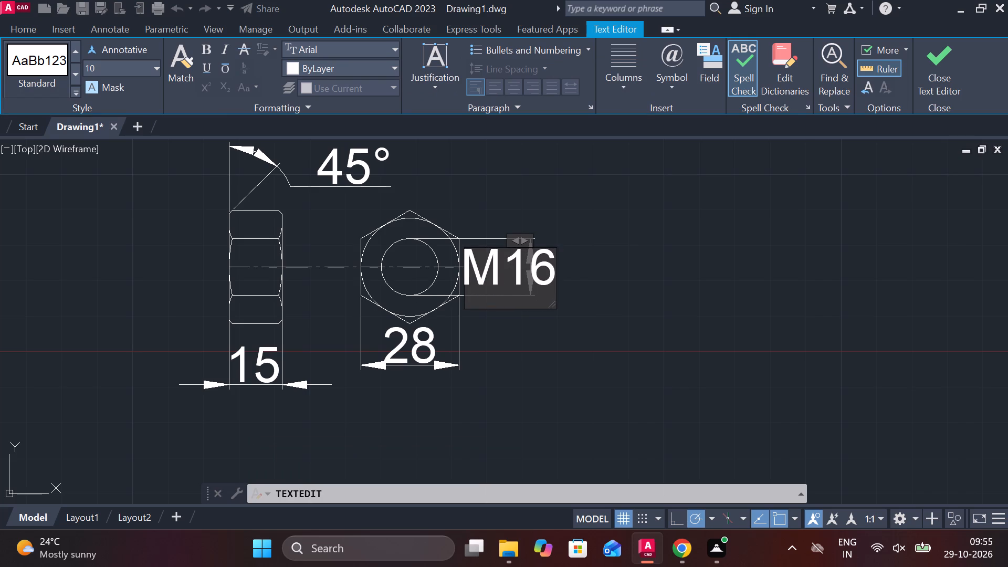
{"action": "key", "text": "shift+asterisk"}
{"action": "key", "text": "2"}
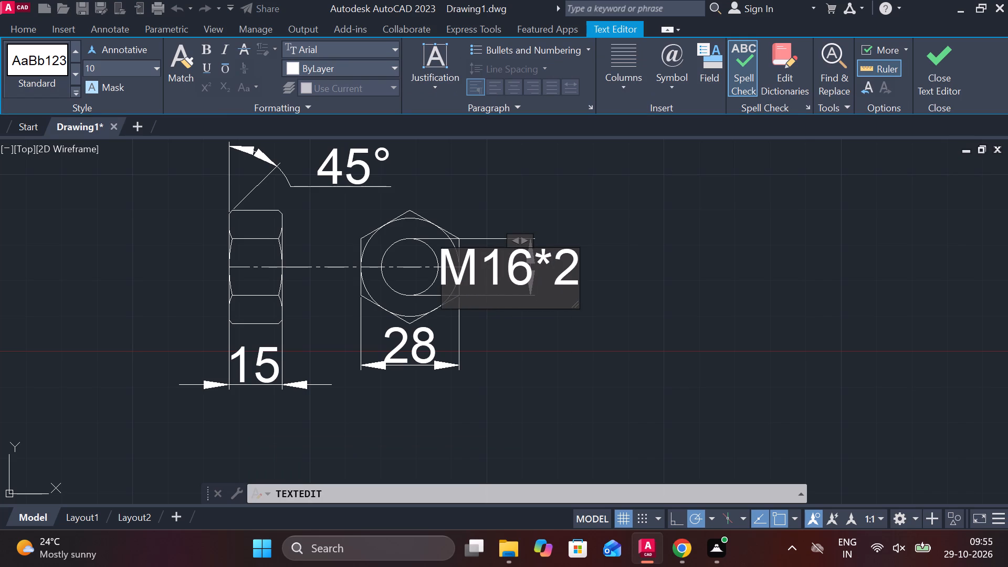
{"action": "left_click", "coordinate": [947, 66]}
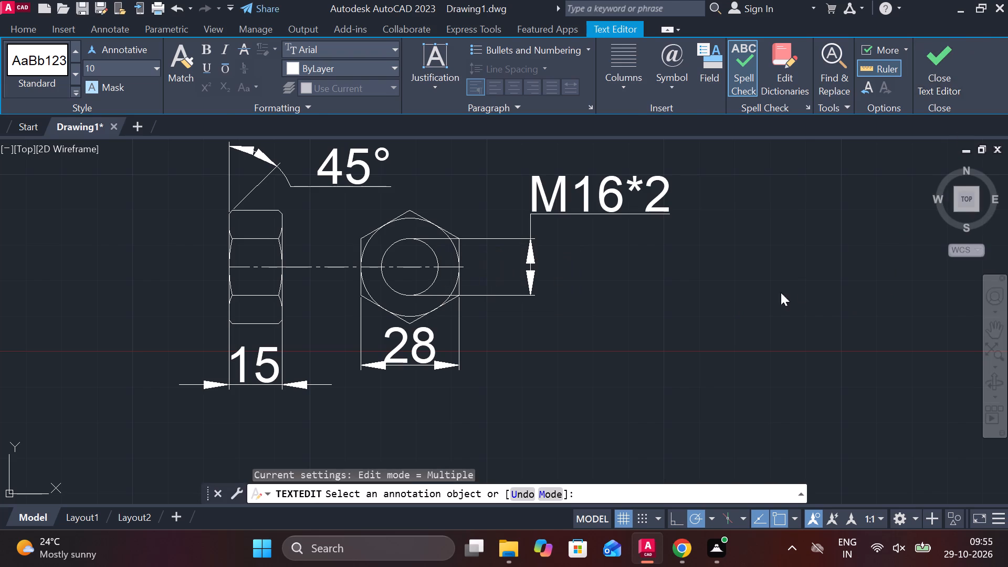
{"action": "scroll", "coordinate": [722, 272], "scroll_direction": "down", "scroll_amount": 2}
{"action": "key", "text": "Escape"}
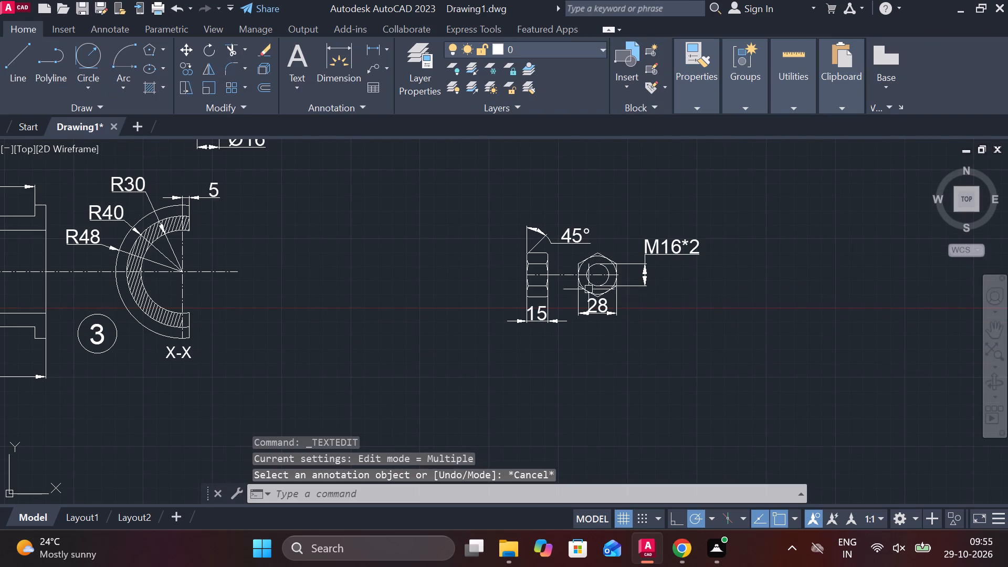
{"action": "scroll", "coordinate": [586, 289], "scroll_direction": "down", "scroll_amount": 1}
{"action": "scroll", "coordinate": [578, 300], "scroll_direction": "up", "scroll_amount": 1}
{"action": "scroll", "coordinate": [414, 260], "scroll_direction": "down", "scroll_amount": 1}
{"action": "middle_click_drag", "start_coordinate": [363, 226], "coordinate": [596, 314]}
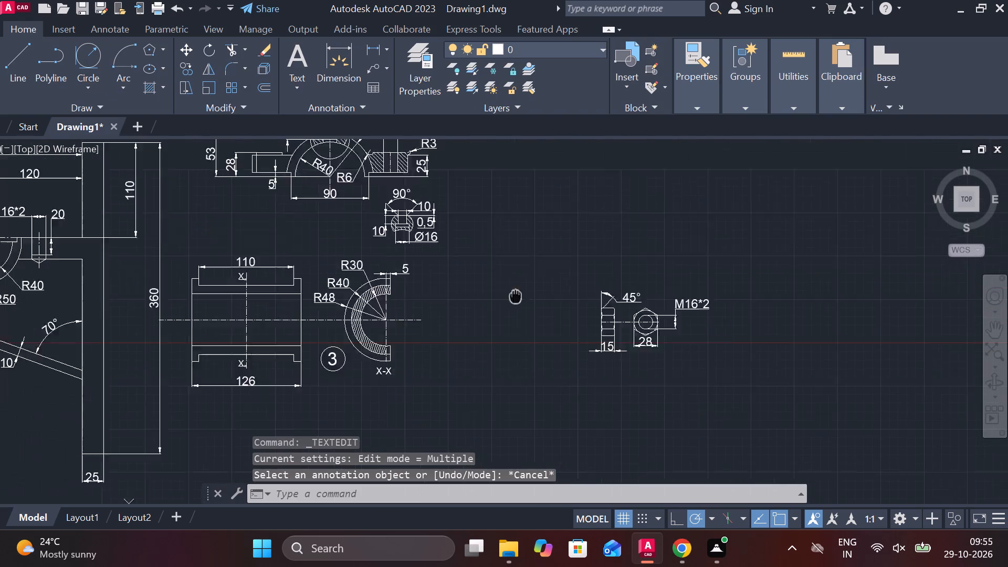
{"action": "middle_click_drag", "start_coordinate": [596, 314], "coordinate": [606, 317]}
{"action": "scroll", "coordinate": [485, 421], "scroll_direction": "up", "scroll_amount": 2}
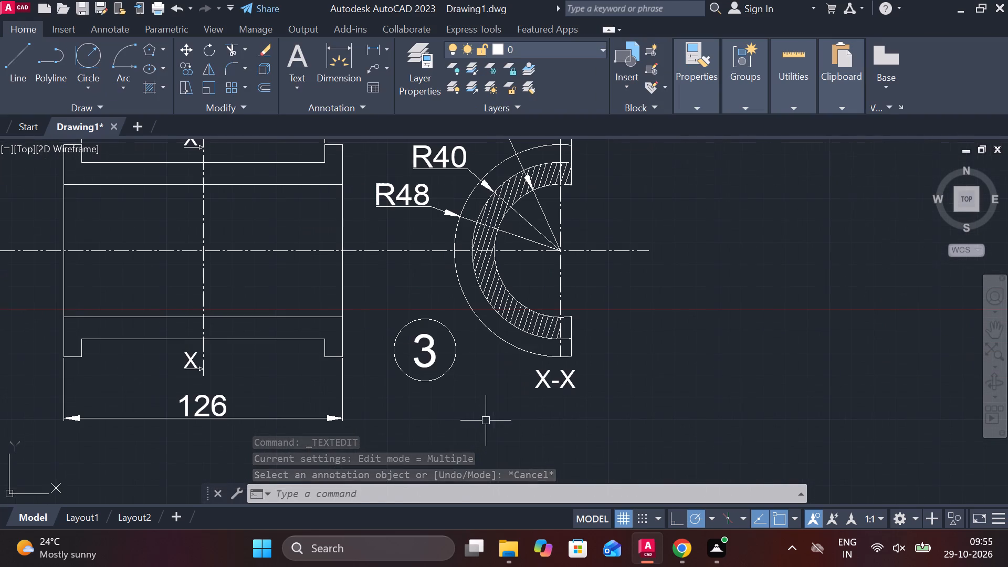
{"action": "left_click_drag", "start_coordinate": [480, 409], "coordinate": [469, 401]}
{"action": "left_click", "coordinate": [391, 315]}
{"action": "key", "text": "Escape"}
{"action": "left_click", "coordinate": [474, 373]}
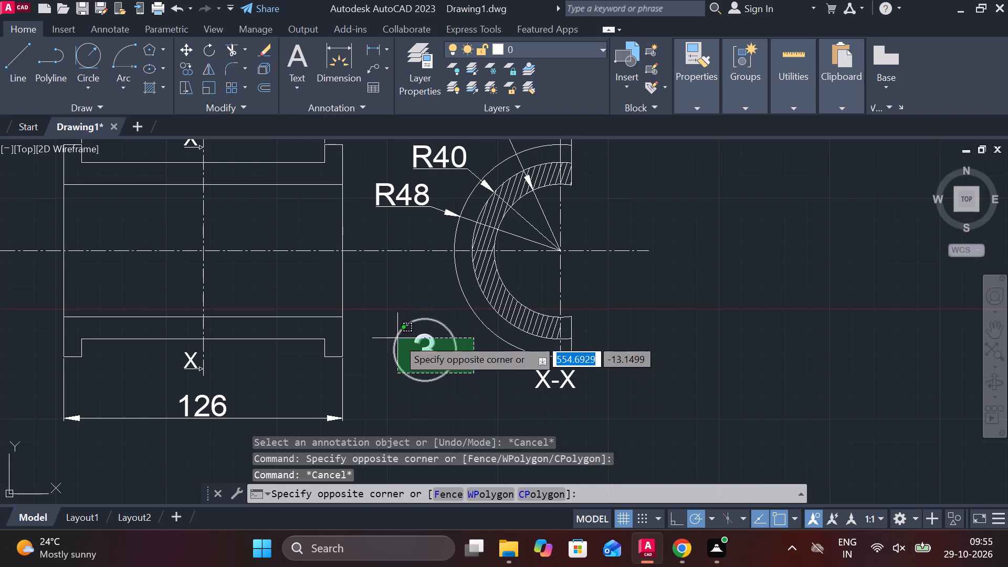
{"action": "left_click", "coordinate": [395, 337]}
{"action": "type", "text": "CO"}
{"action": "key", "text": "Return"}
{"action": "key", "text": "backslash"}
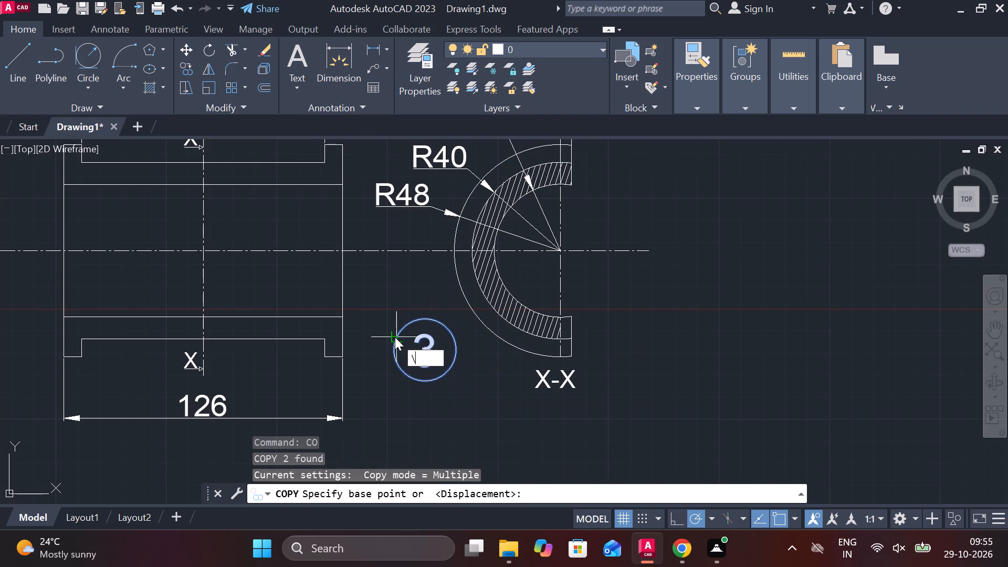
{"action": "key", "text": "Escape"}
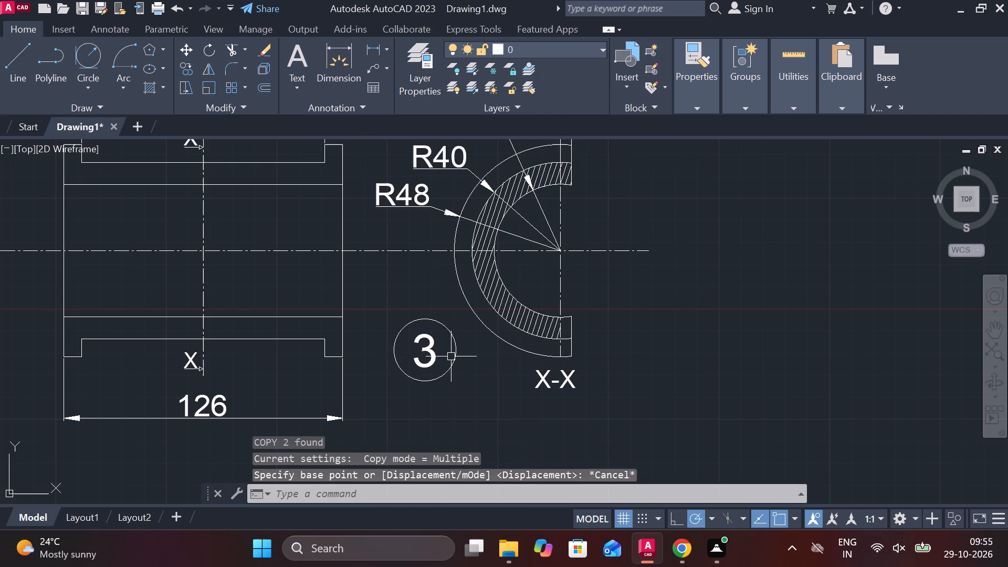
Copy the circled part number 3 to just below the nut's side and end views.
{"action": "left_click", "coordinate": [450, 367]}
{"action": "left_click", "coordinate": [420, 358]}
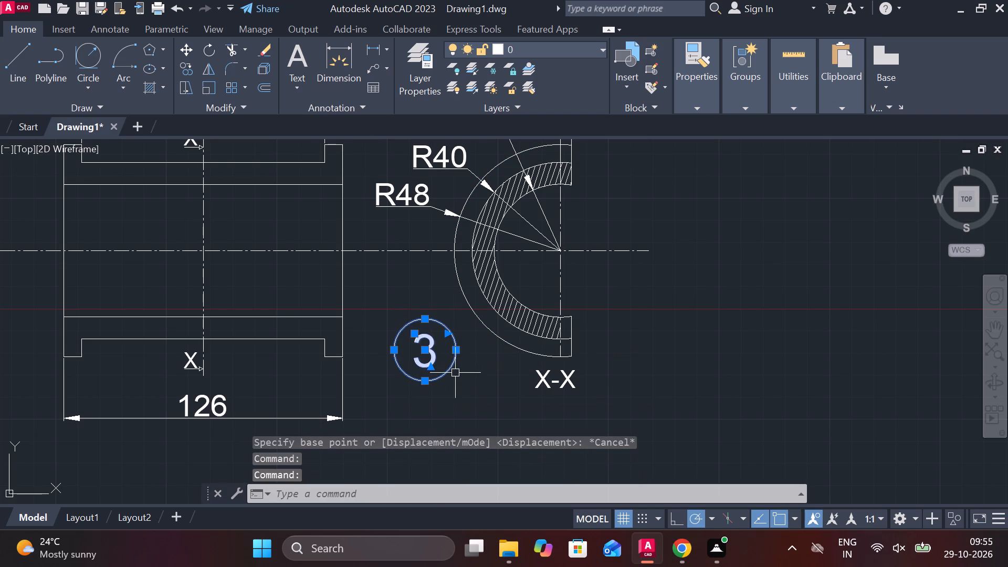
{"action": "type", "text": "CO"}
{"action": "key", "text": "Return"}
{"action": "left_click", "coordinate": [486, 396]}
{"action": "scroll", "coordinate": [519, 386], "scroll_direction": "down", "scroll_amount": 3}
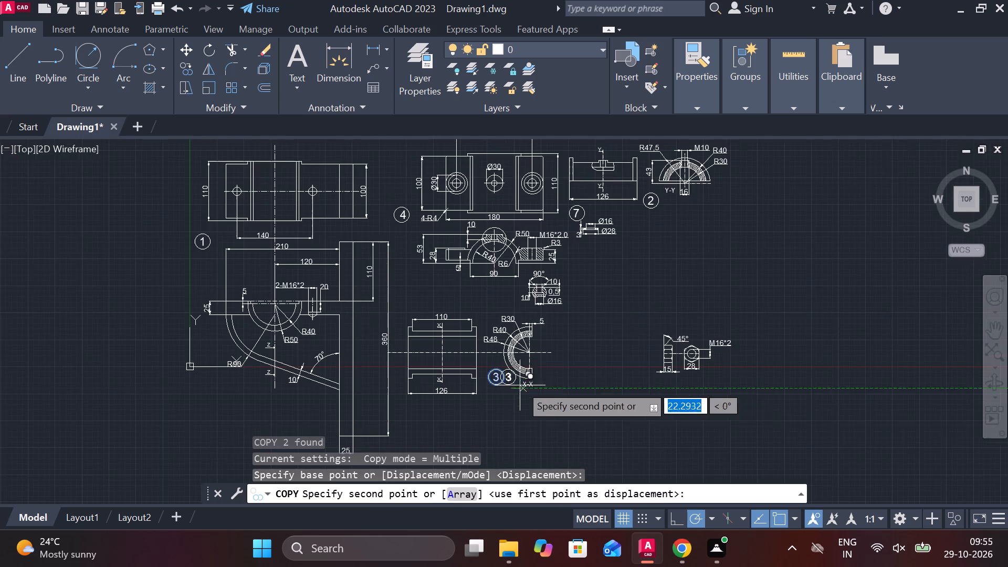
{"action": "scroll", "coordinate": [652, 385], "scroll_direction": "up", "scroll_amount": 4}
{"action": "middle_click_drag", "start_coordinate": [836, 426], "coordinate": [690, 414]}
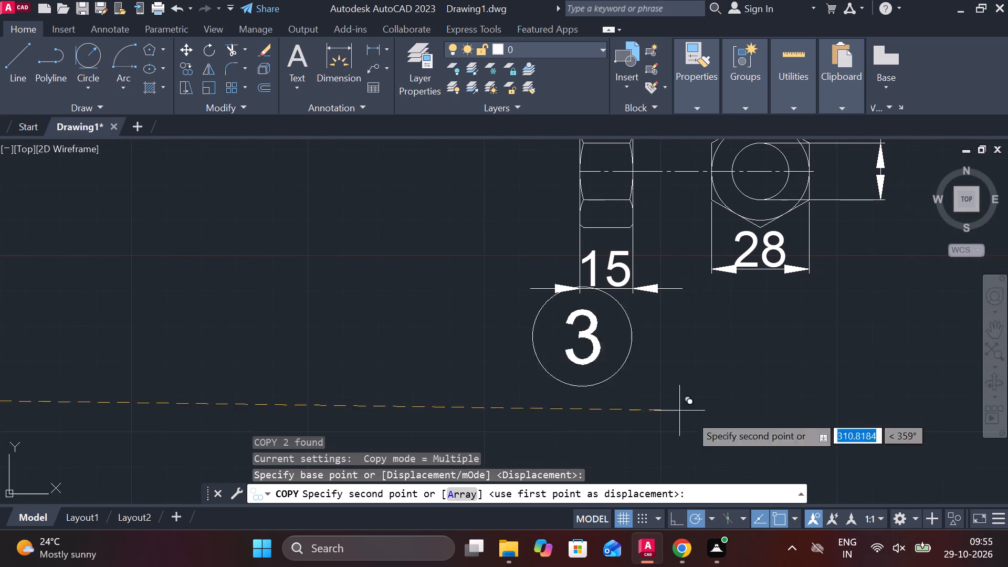
{"action": "left_click", "coordinate": [789, 425]}
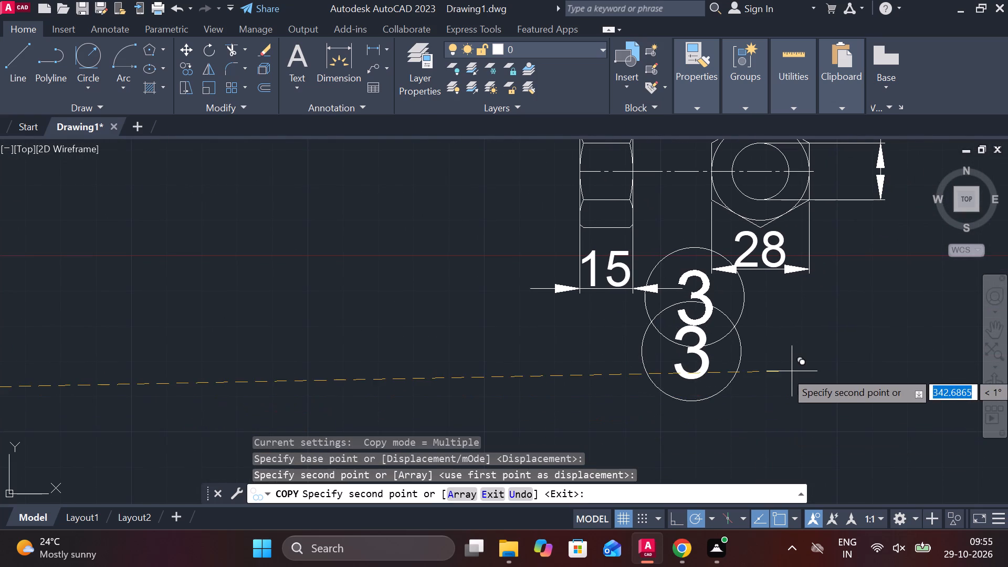
{"action": "key", "text": "Escape"}
Change the number in the copied balloon below the nut to 5.
{"action": "double_click", "coordinate": [680, 345]}
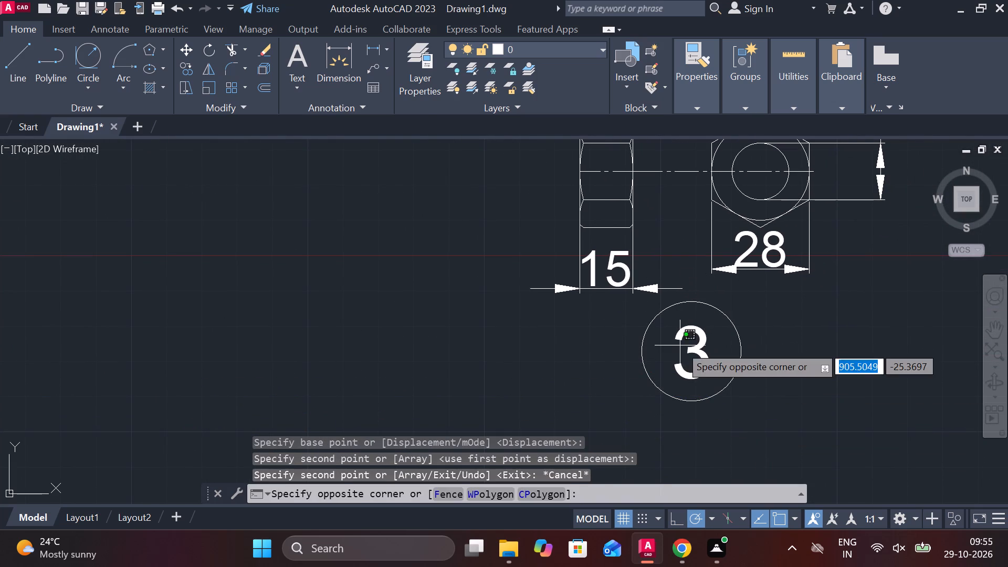
{"action": "key", "text": "Escape"}
{"action": "double_click", "coordinate": [711, 337]}
{"action": "key", "text": "Escape"}
{"action": "double_click", "coordinate": [709, 337]}
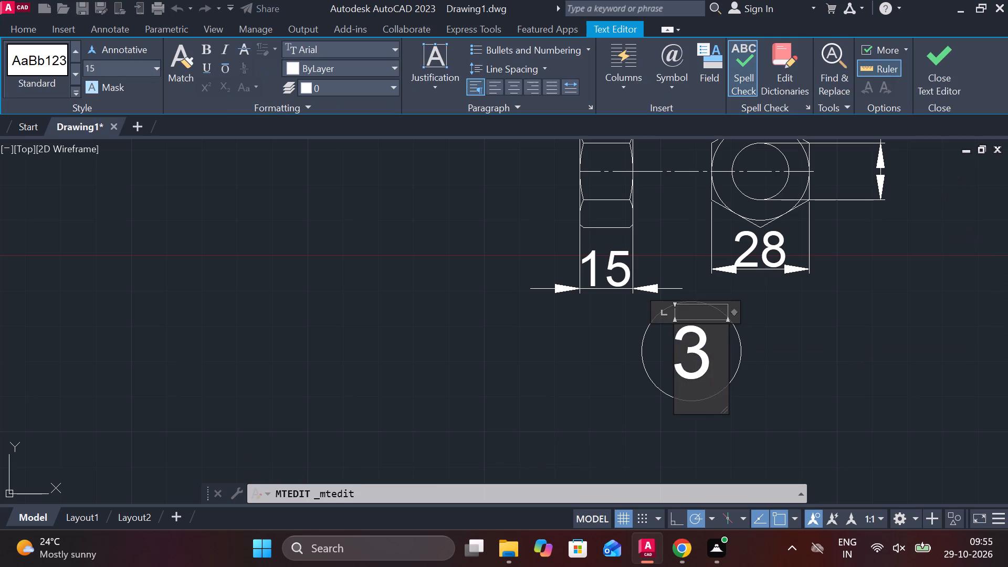
{"action": "key", "text": "BackSpace"}
{"action": "key", "text": "5"}
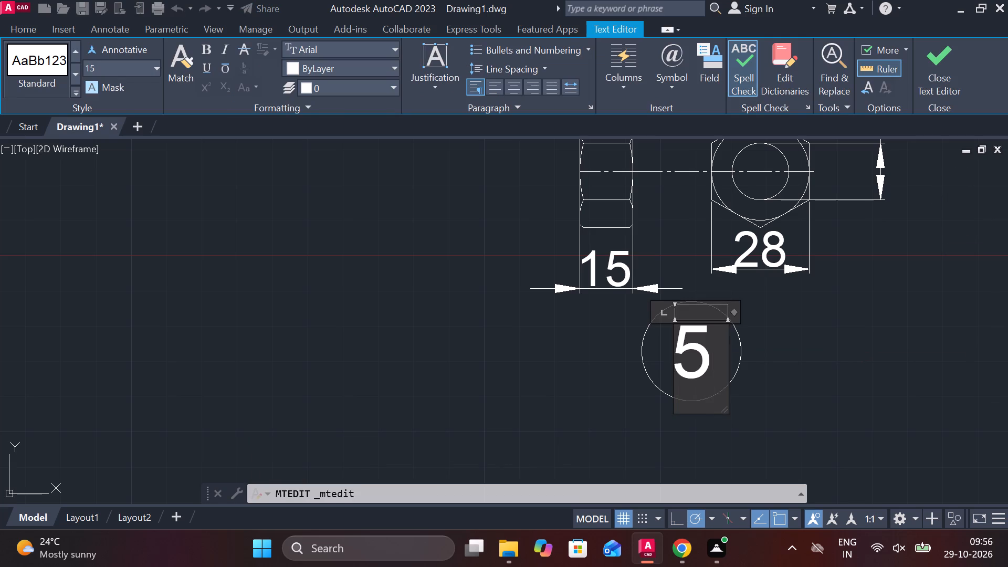
{"action": "double_click", "coordinate": [928, 62]}
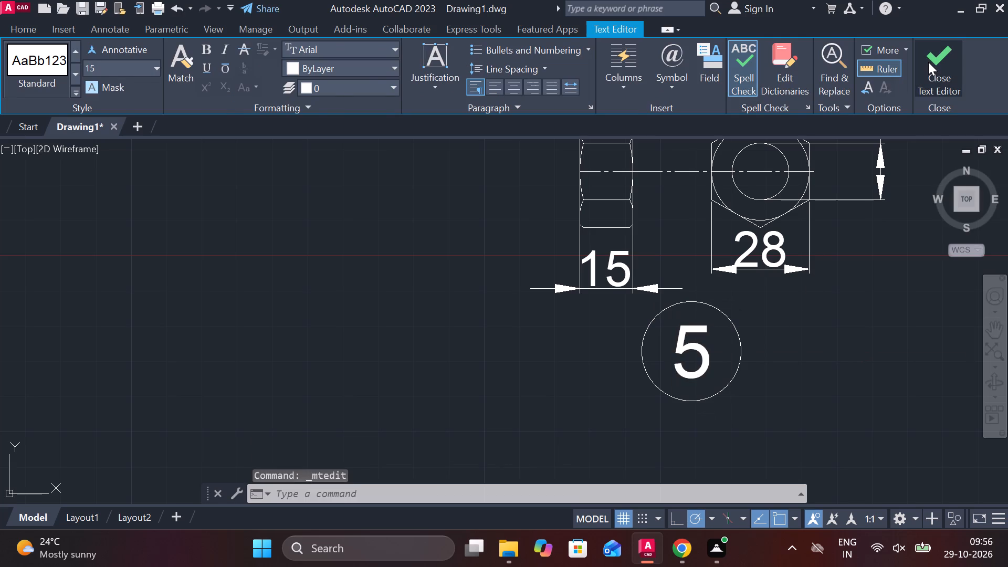
Move both nut views, with their dimensions and balloon 5, to the free space below part 7's small washer view.
{"action": "scroll", "coordinate": [728, 279], "scroll_direction": "down", "scroll_amount": 2}
{"action": "left_click", "coordinate": [622, 159]}
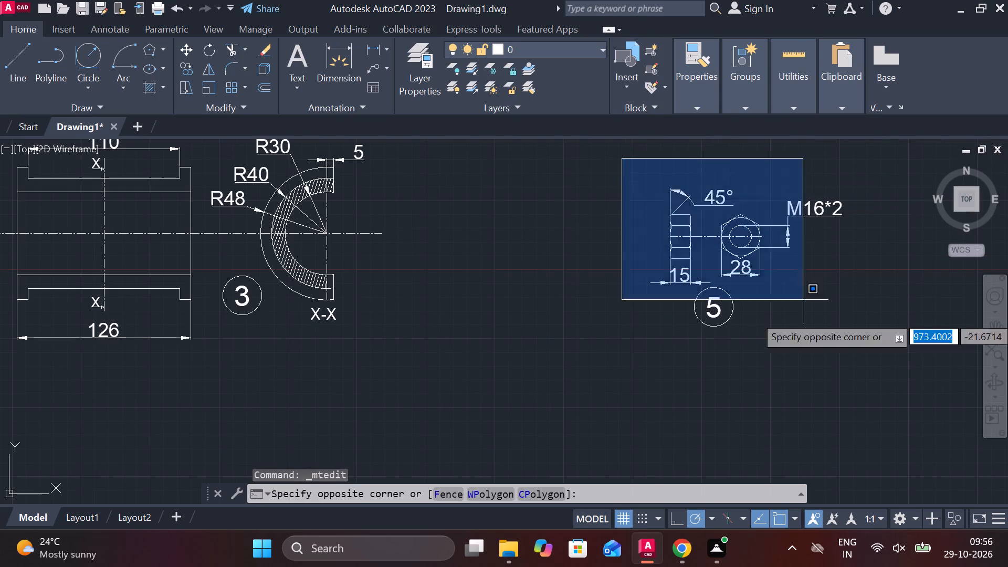
{"action": "left_click", "coordinate": [865, 371]}
{"action": "key", "text": "m"}
{"action": "key", "text": "Return"}
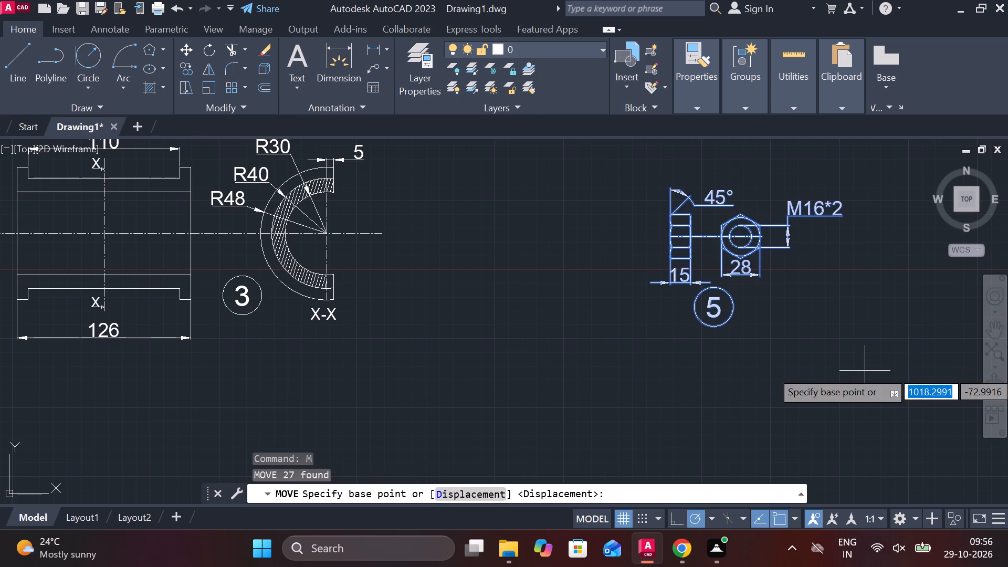
{"action": "left_click", "coordinate": [865, 341]}
{"action": "scroll", "coordinate": [860, 341], "scroll_direction": "down", "scroll_amount": 3}
{"action": "scroll", "coordinate": [858, 325], "scroll_direction": "up", "scroll_amount": 2}
{"action": "middle_click_drag", "start_coordinate": [815, 329], "coordinate": [801, 396]}
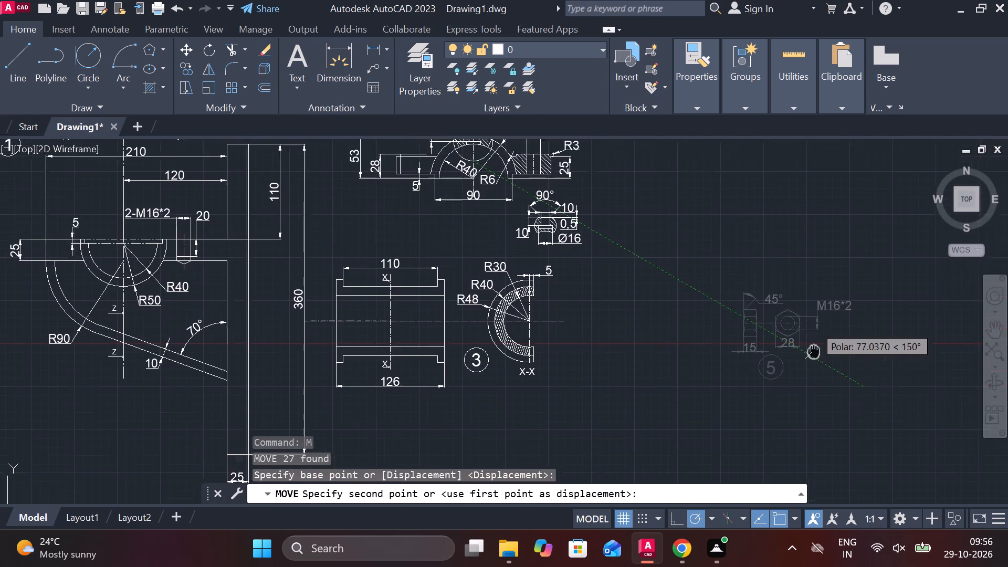
{"action": "middle_click_drag", "start_coordinate": [801, 396], "coordinate": [781, 439]}
{"action": "left_click", "coordinate": [701, 343]}
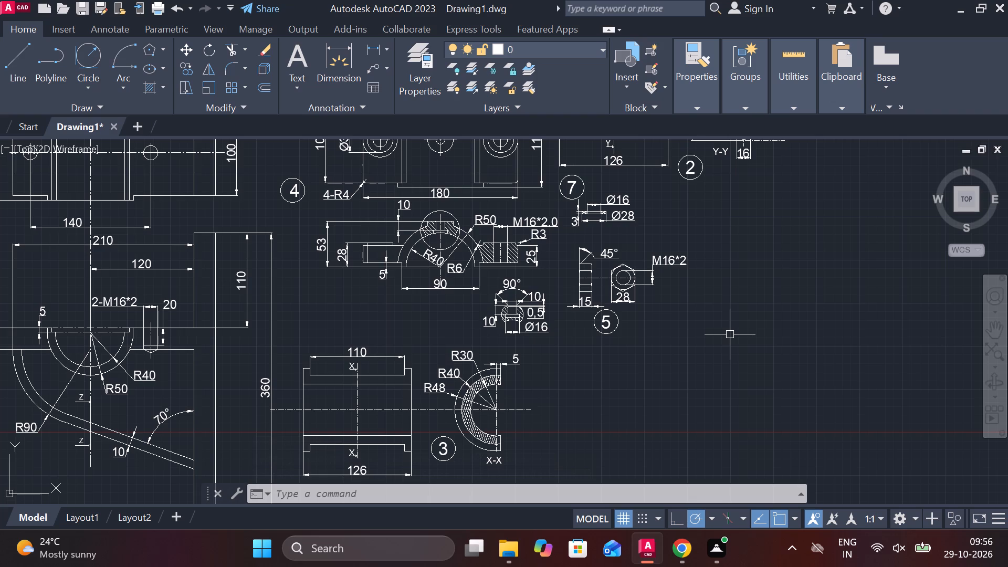
Draw a 100 by 100 mm square with the Line tool in the free space below part 1's inclined rib.
{"action": "scroll", "coordinate": [730, 334], "scroll_direction": "down", "scroll_amount": 2}
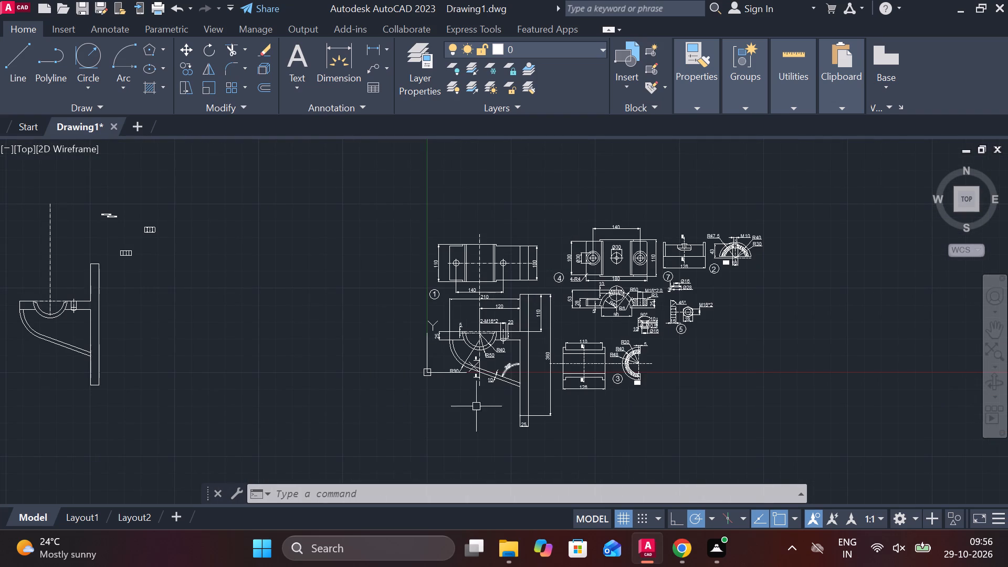
{"action": "scroll", "coordinate": [473, 406], "scroll_direction": "up", "scroll_amount": 3}
{"action": "middle_click_drag", "start_coordinate": [473, 406], "coordinate": [465, 324]}
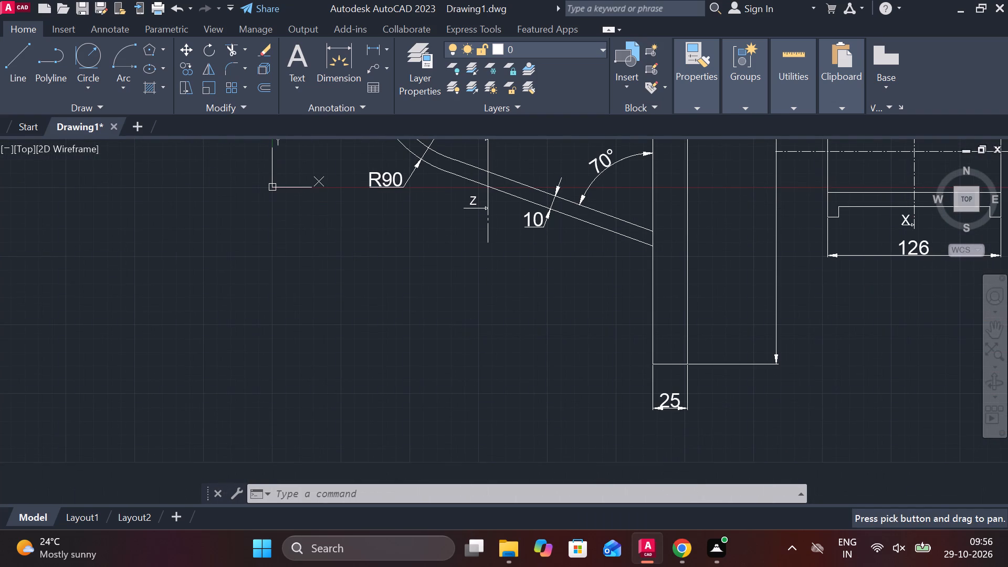
{"action": "key", "text": "Escape"}
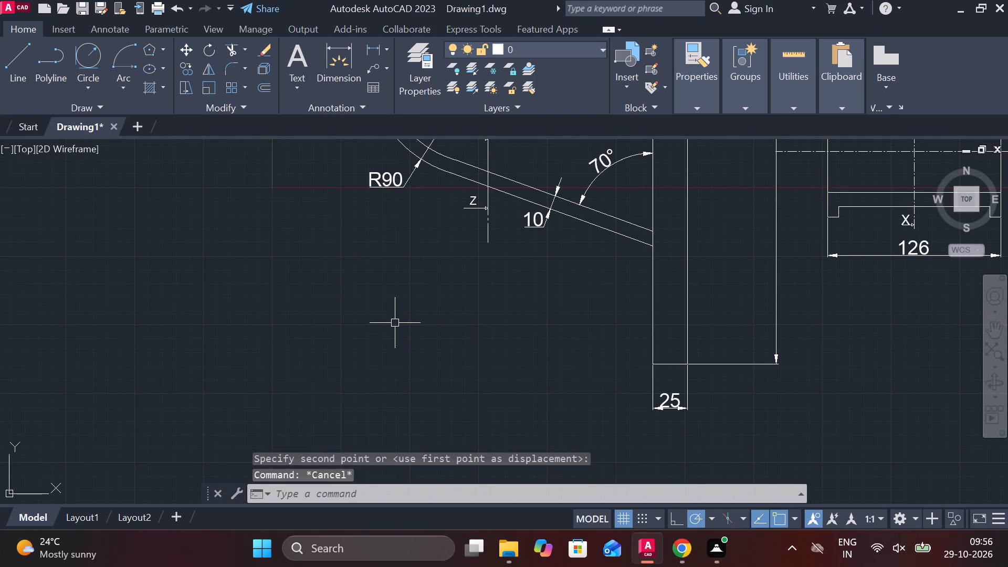
{"action": "key", "text": "l"}
{"action": "key", "text": "Return"}
{"action": "left_click", "coordinate": [358, 319]}
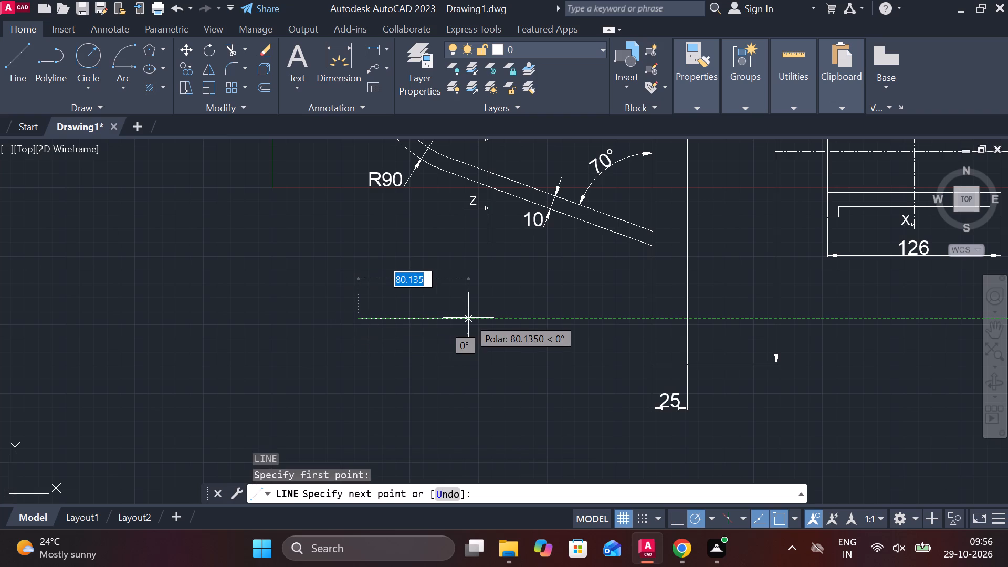
{"action": "type", "text": "100"}
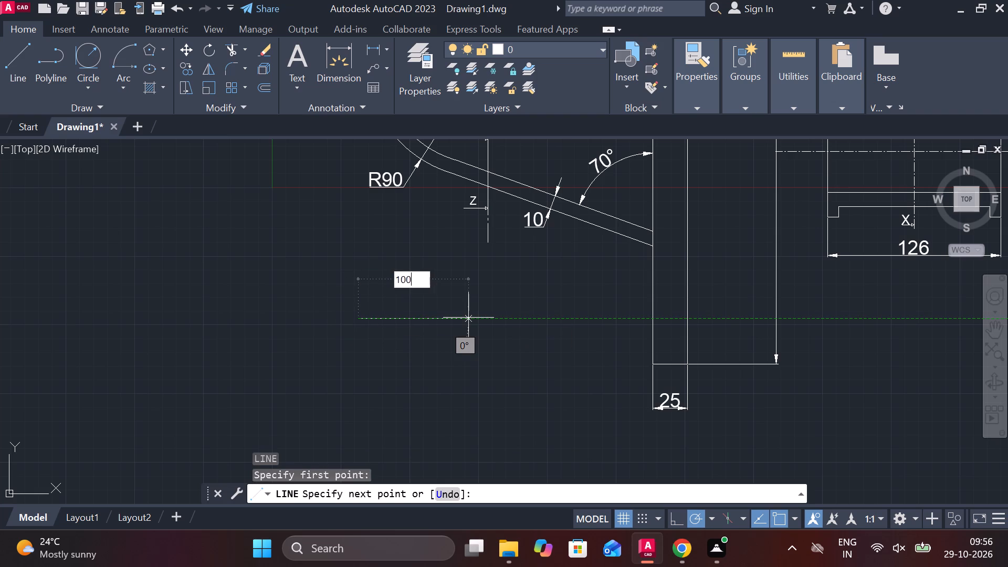
{"action": "key", "text": "Return"}
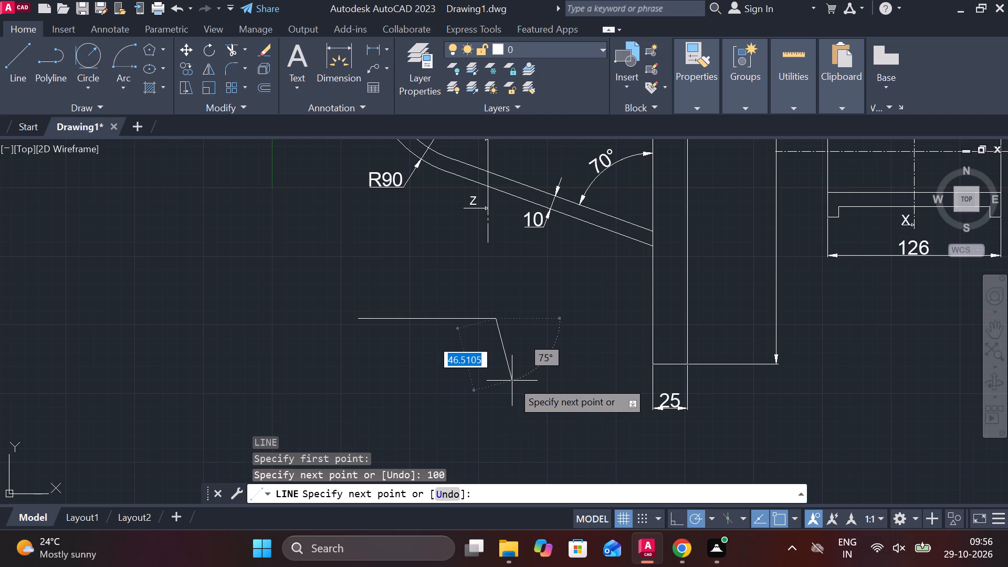
{"action": "middle_click_drag", "start_coordinate": [502, 414], "coordinate": [493, 327]}
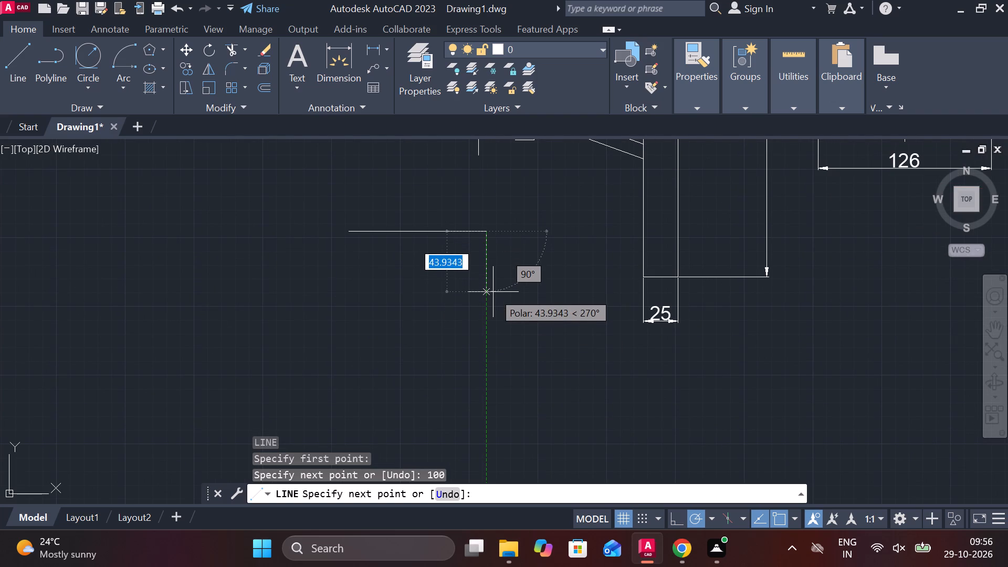
{"action": "type", "text": "100"}
{"action": "key", "text": "Return"}
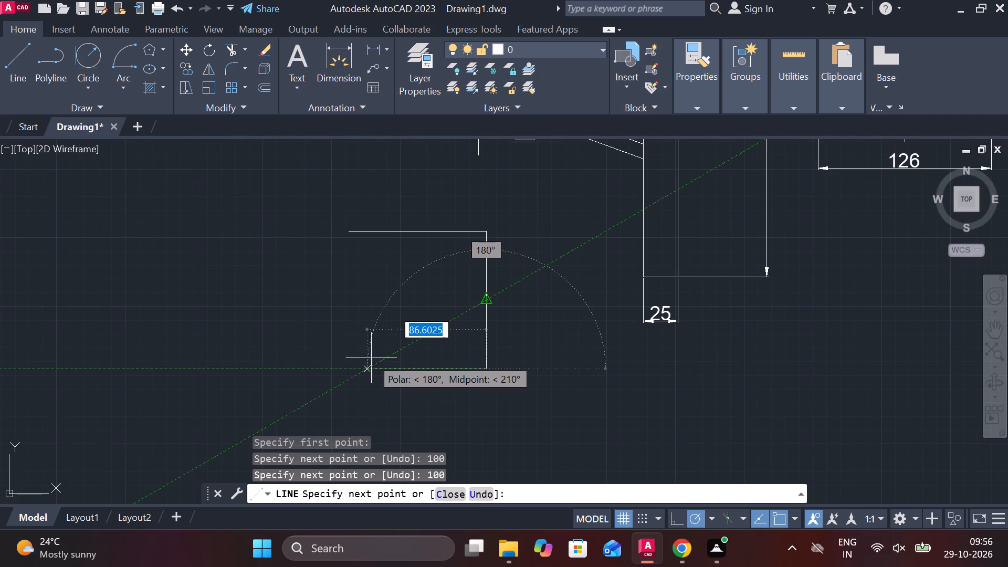
{"action": "type", "text": "100"}
{"action": "key", "text": "Return"}
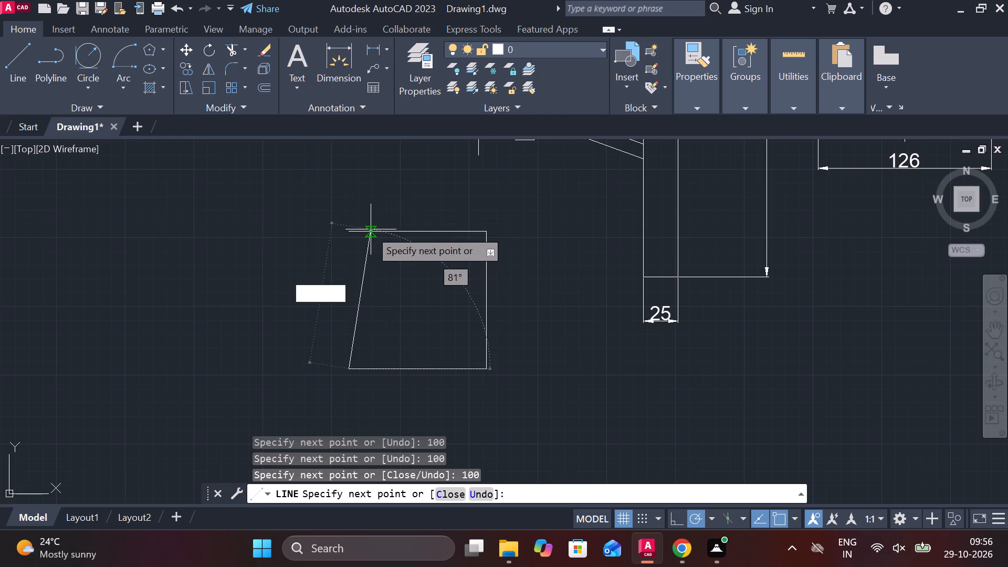
{"action": "left_click", "coordinate": [352, 227]}
{"action": "scroll", "coordinate": [411, 232], "scroll_direction": "down", "scroll_amount": 2}
{"action": "key", "text": "Escape"}
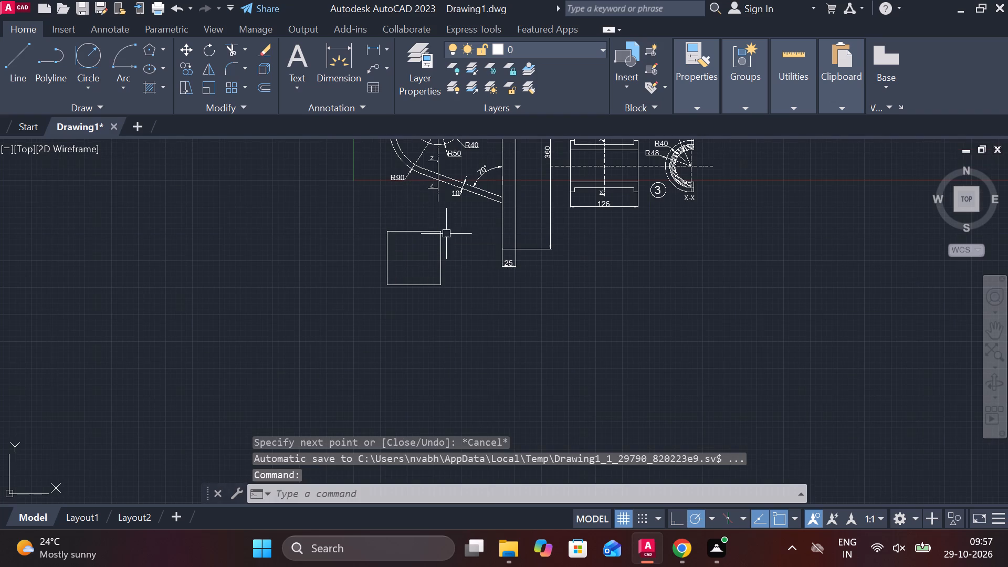
Draw a vertical centre line from the midpoint of the square's top edge to its bottom edge.
{"action": "middle_click_drag", "start_coordinate": [497, 262], "coordinate": [511, 290]}
{"action": "scroll", "coordinate": [427, 277], "scroll_direction": "up", "scroll_amount": 1}
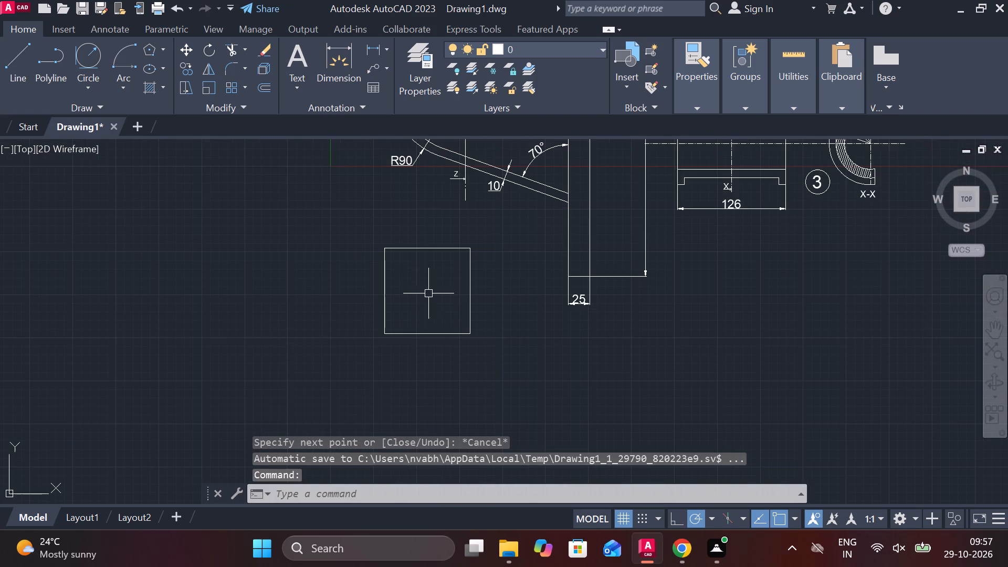
{"action": "middle_click_drag", "start_coordinate": [437, 317], "coordinate": [424, 317]}
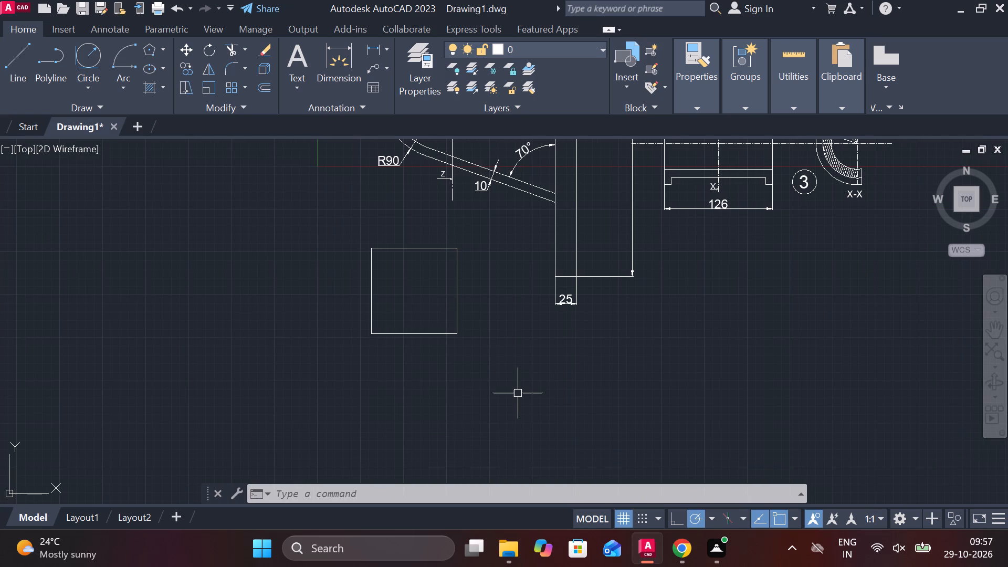
{"action": "key", "text": "Escape"}
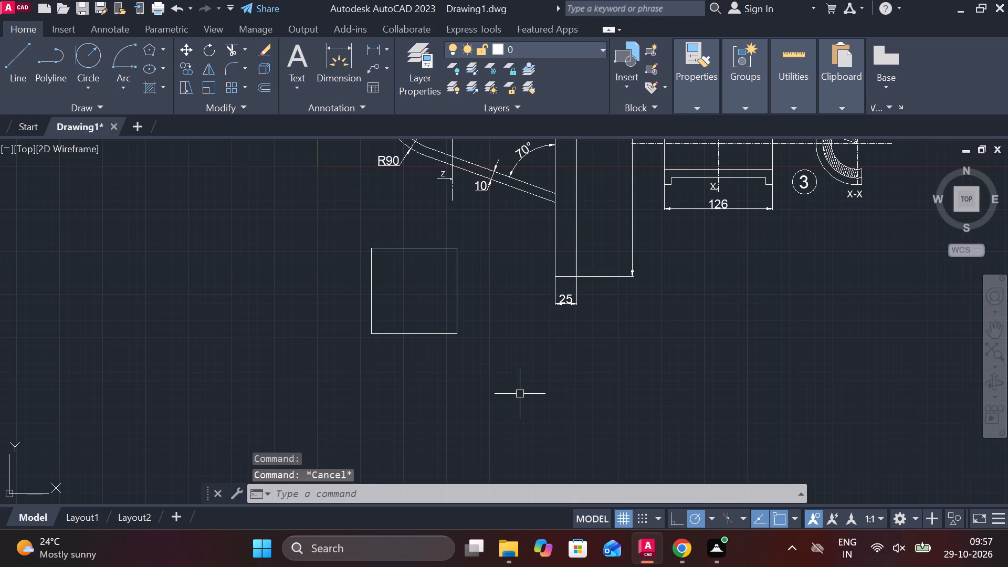
{"action": "key", "text": "l"}
{"action": "key", "text": "Return"}
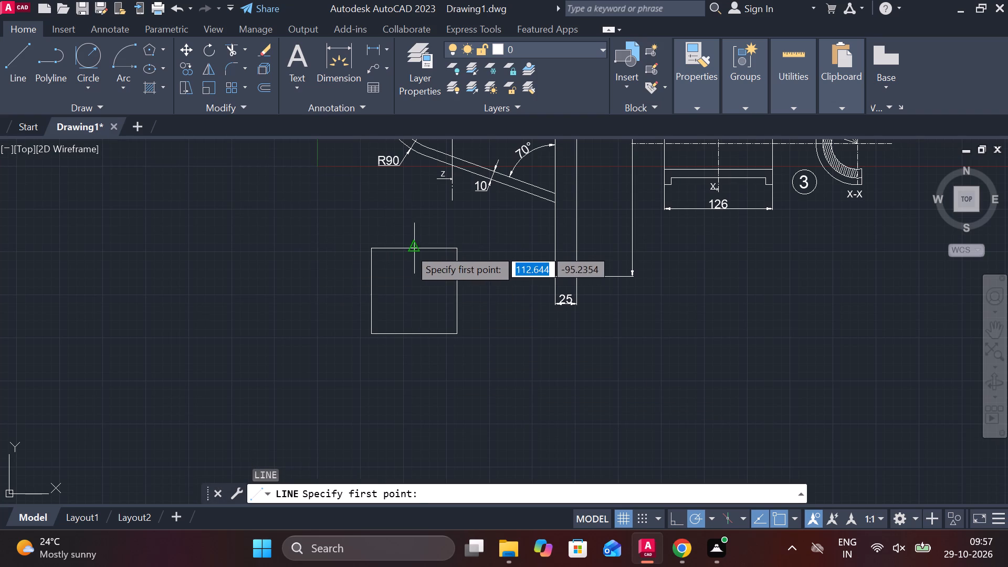
{"action": "left_click", "coordinate": [409, 248]}
{"action": "left_click", "coordinate": [412, 339]}
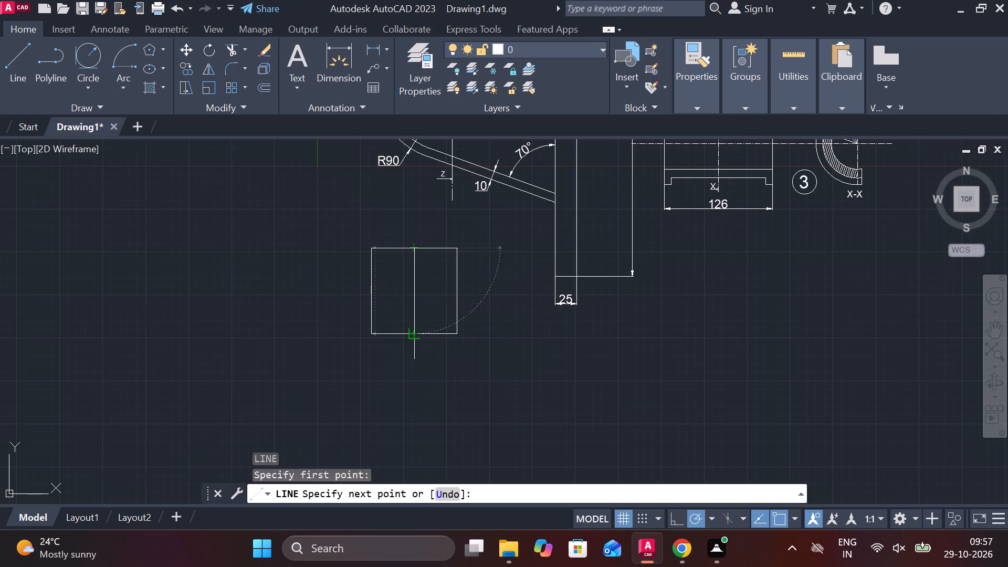
{"action": "key", "text": "Escape"}
Offset the square's vertical centre line 25 mm to each side.
{"action": "left_click", "coordinate": [413, 286]}
{"action": "key", "text": "o"}
{"action": "key", "text": "Return"}
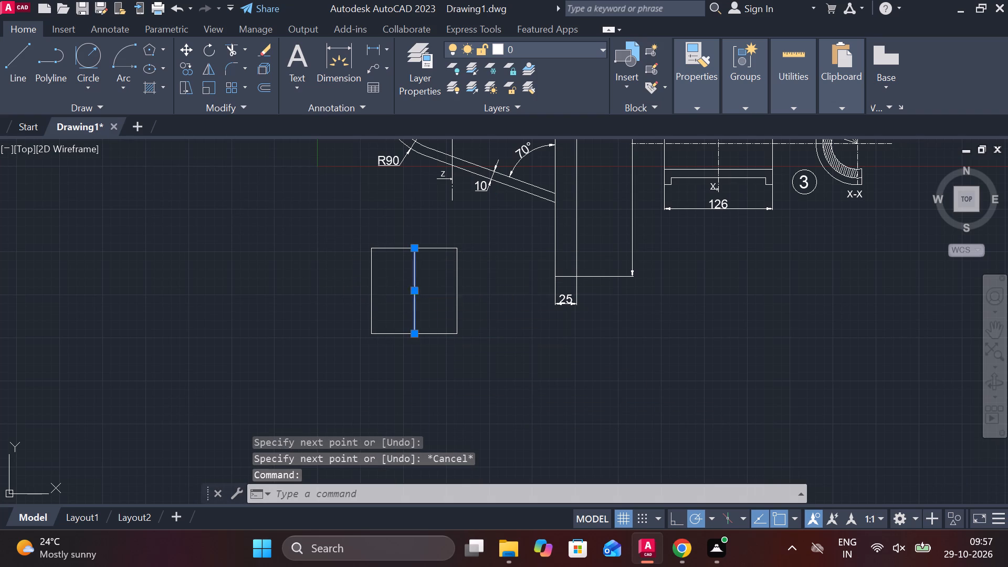
{"action": "key", "text": "Return"}
{"action": "type", "text": "25"}
{"action": "key", "text": "space"}
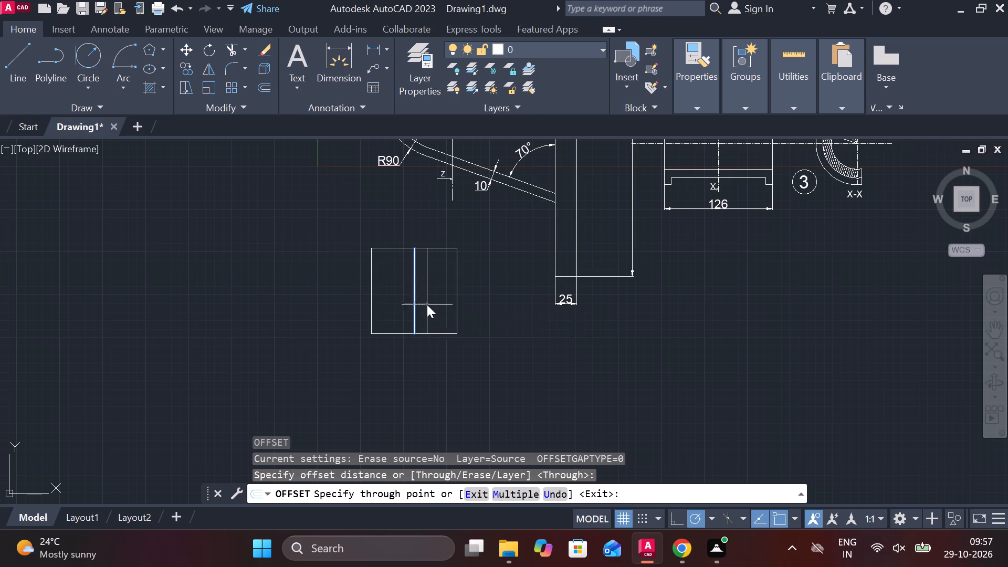
{"action": "left_click", "coordinate": [413, 301]}
{"action": "type", "text": "25"}
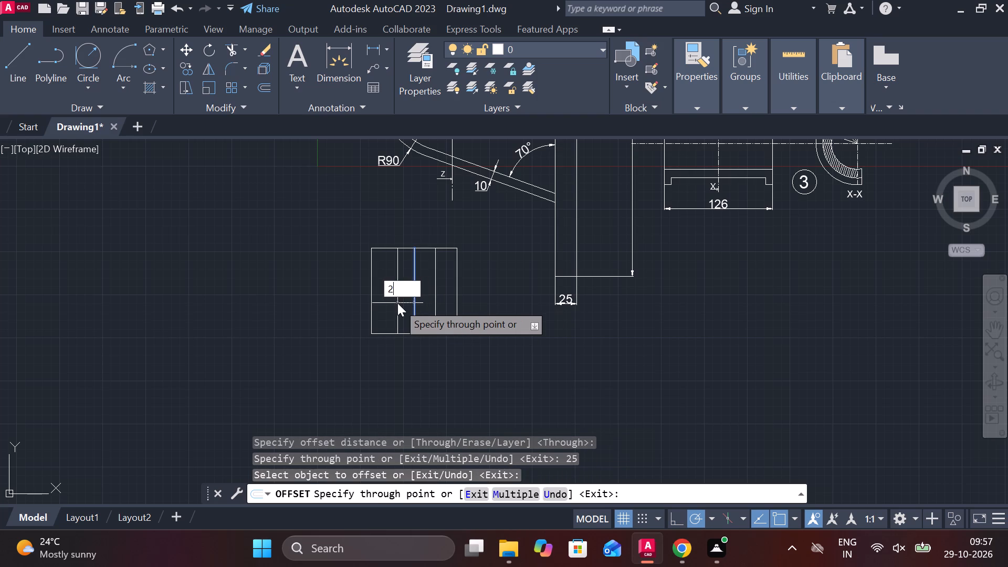
{"action": "key", "text": "Return"}
Offset the square's bottom edge upward by 50 mm and by 40 mm.
{"action": "scroll", "coordinate": [410, 301], "scroll_direction": "up", "scroll_amount": 2}
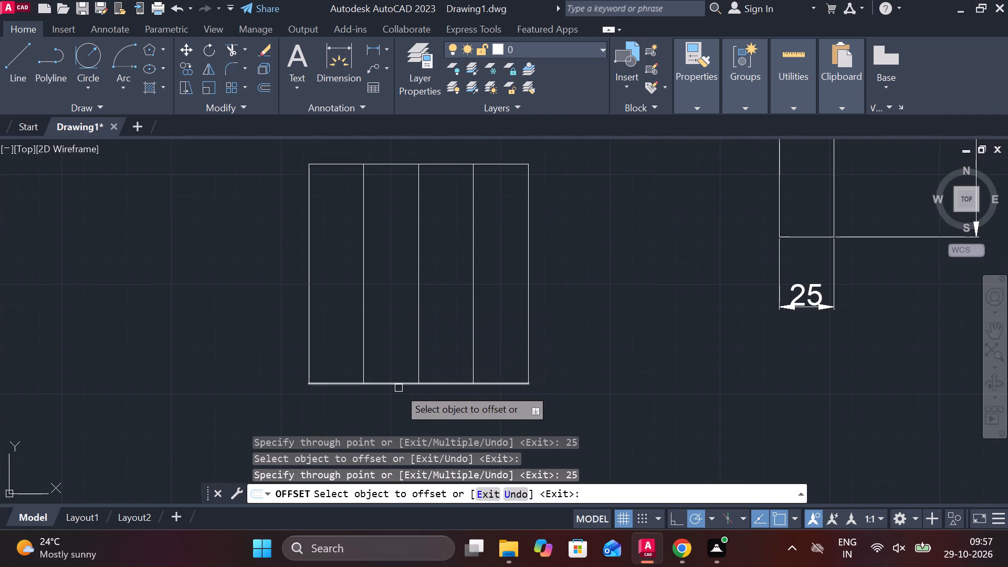
{"action": "left_click", "coordinate": [395, 382]}
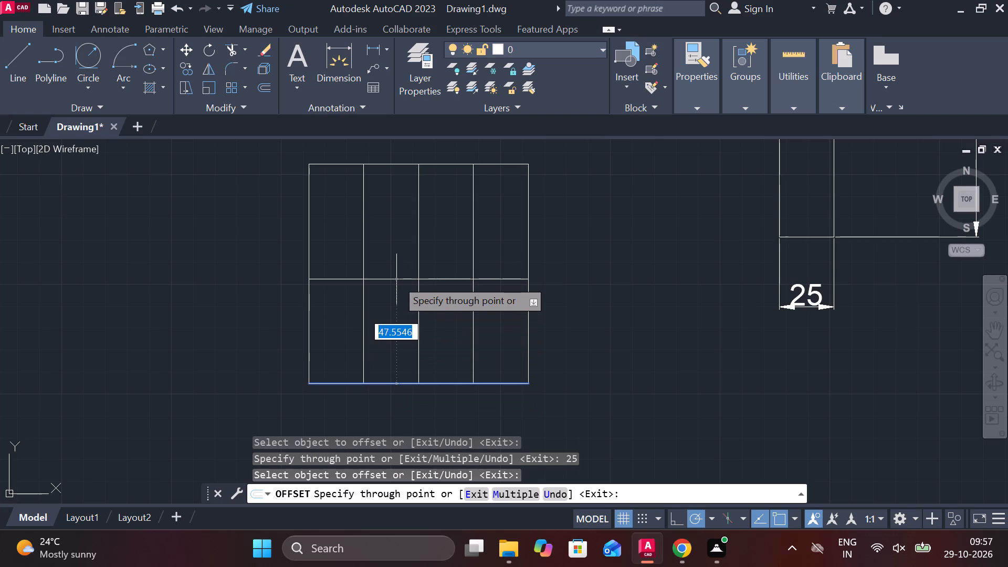
{"action": "type", "text": "50"}
{"action": "key", "text": "Return"}
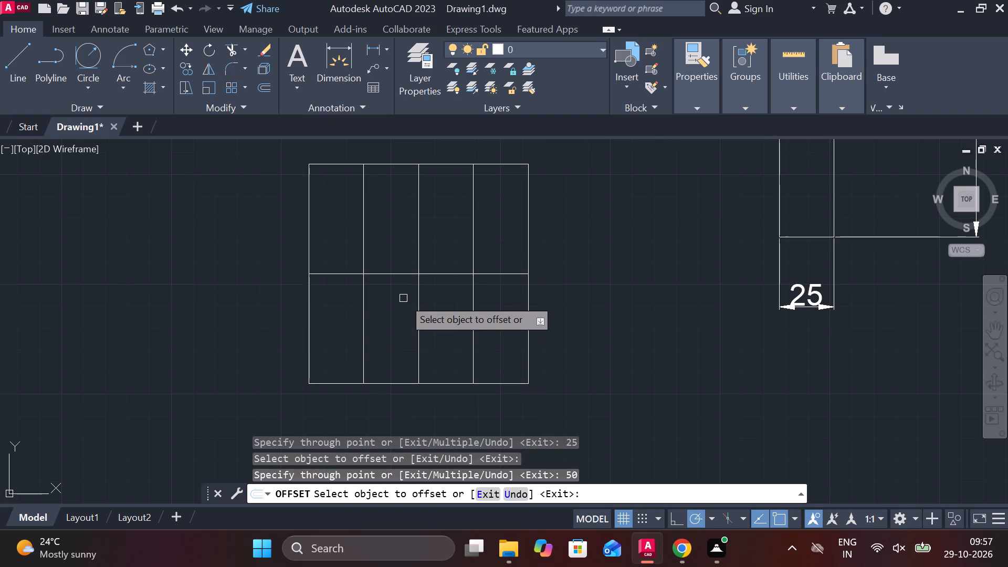
{"action": "left_click", "coordinate": [435, 385]}
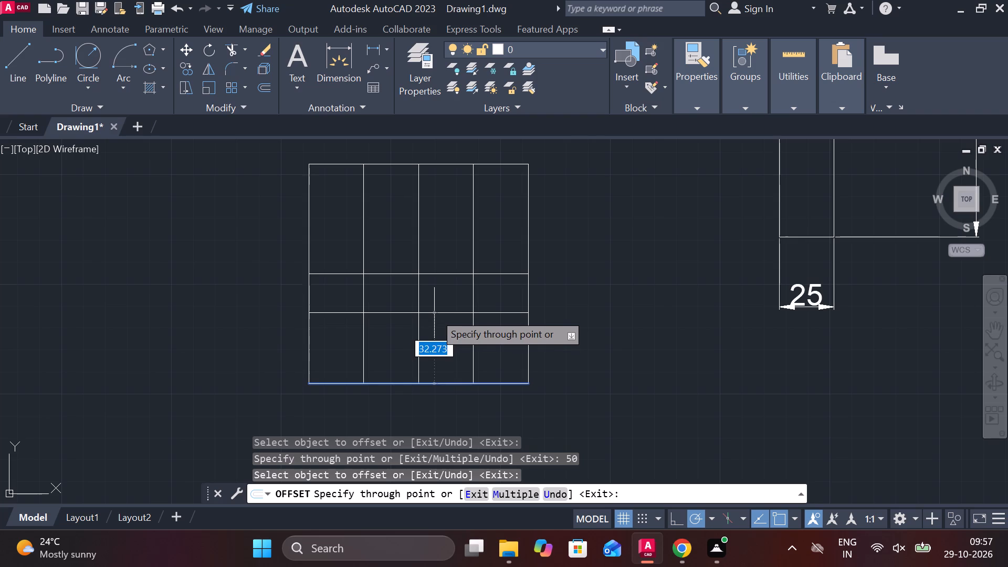
{"action": "scroll", "coordinate": [432, 309], "scroll_direction": "up", "scroll_amount": 2}
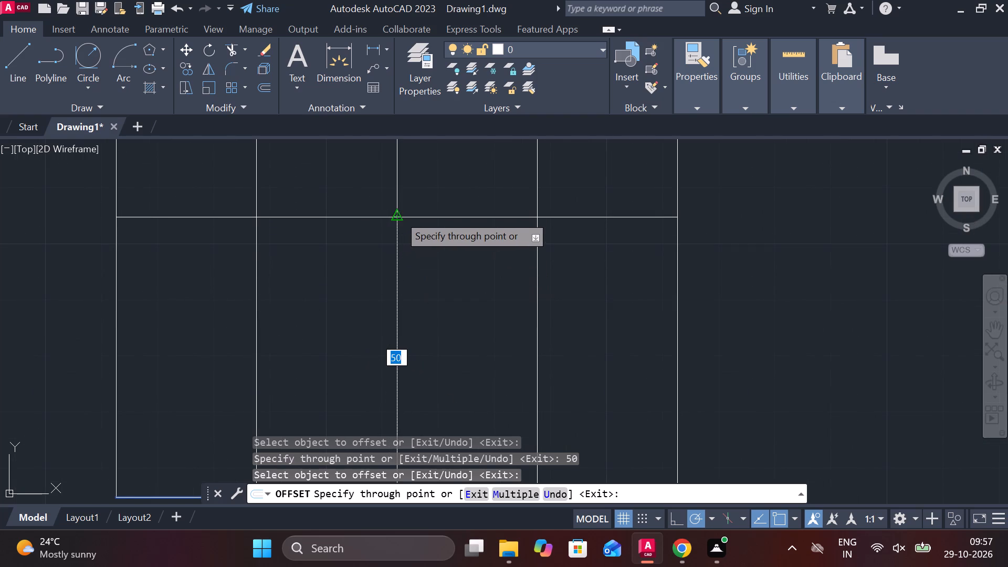
{"action": "type", "text": "40"}
{"action": "key", "text": "Return"}
{"action": "scroll", "coordinate": [422, 300], "scroll_direction": "down", "scroll_amount": 2}
{"action": "key", "text": "Escape"}
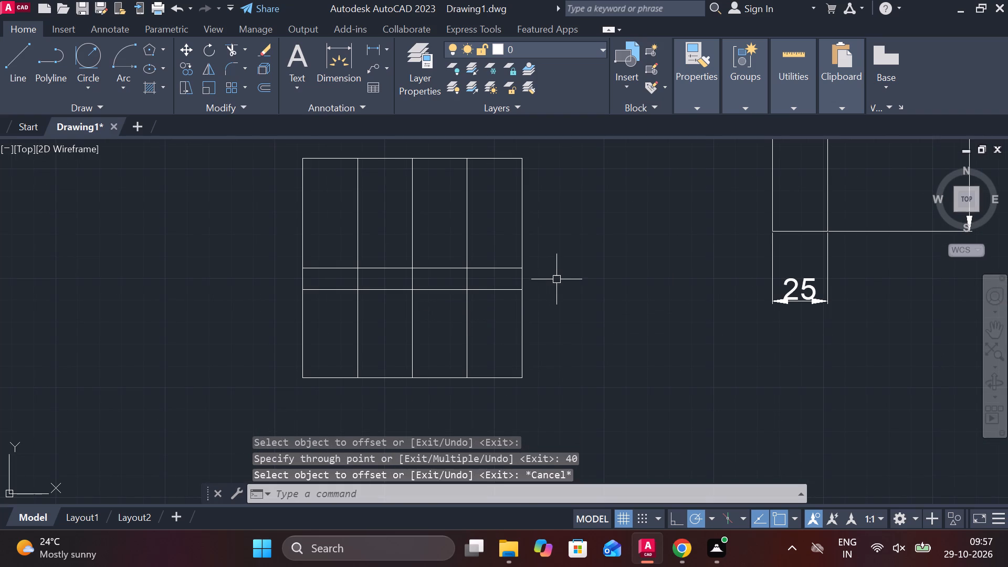
Trim both inner horizontal lines on each side, outside the two vertical lines offset from the centre.
{"action": "type", "text": "TR"}
{"action": "key", "text": "space"}
{"action": "left_click", "coordinate": [327, 249]}
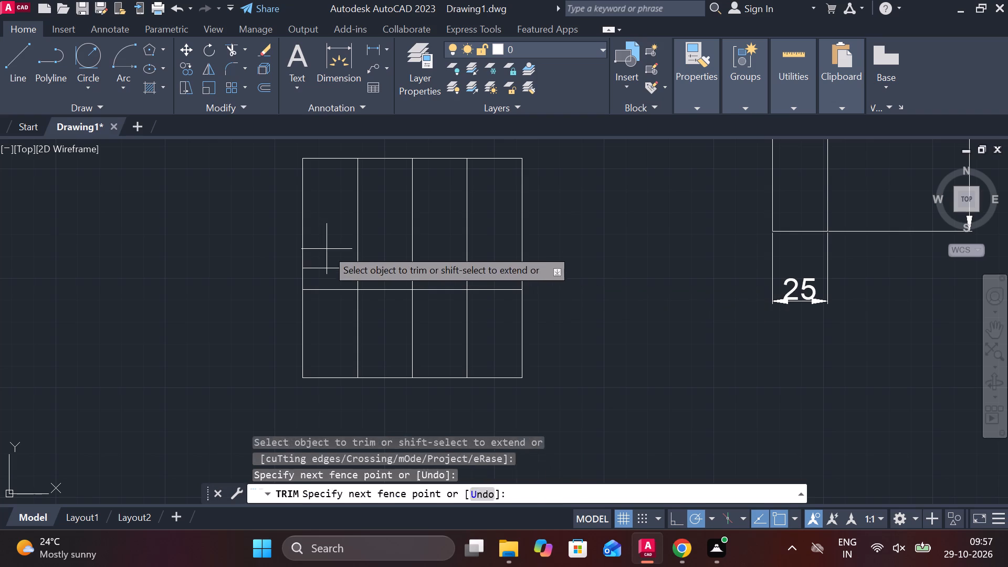
{"action": "left_click_drag", "start_coordinate": [327, 286], "coordinate": [328, 324]}
{"action": "left_click", "coordinate": [328, 324]}
{"action": "left_click", "coordinate": [325, 265]}
{"action": "left_click", "coordinate": [493, 243]}
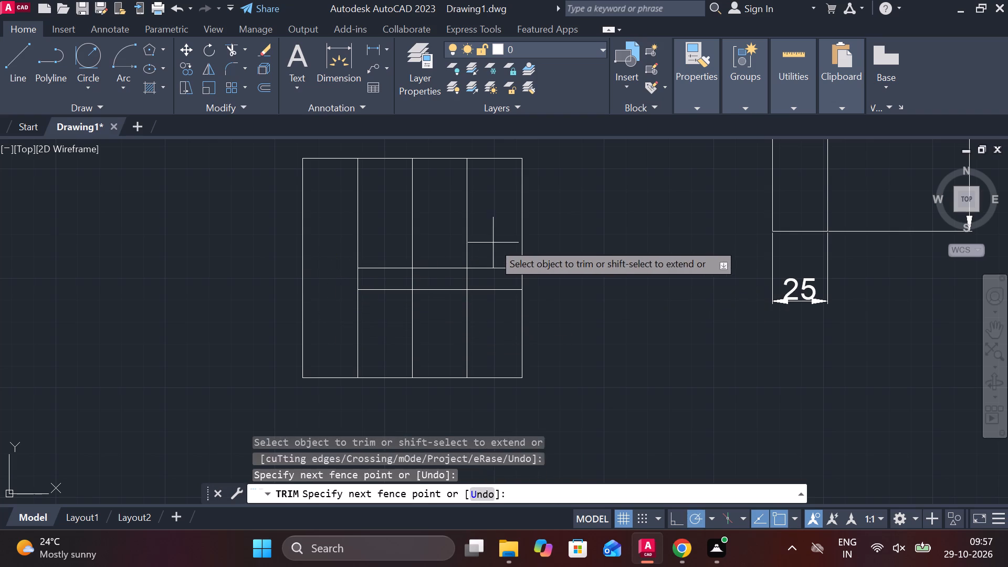
{"action": "left_click", "coordinate": [495, 324]}
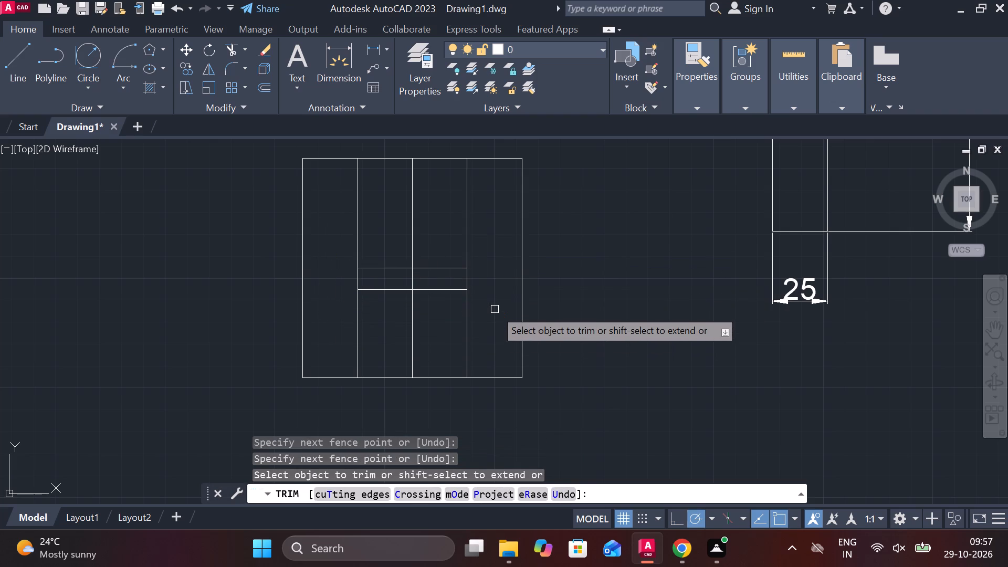
Trim the two offset verticals above the upper inner horizontal line and the centre line below it.
{"action": "left_click", "coordinate": [356, 218]}
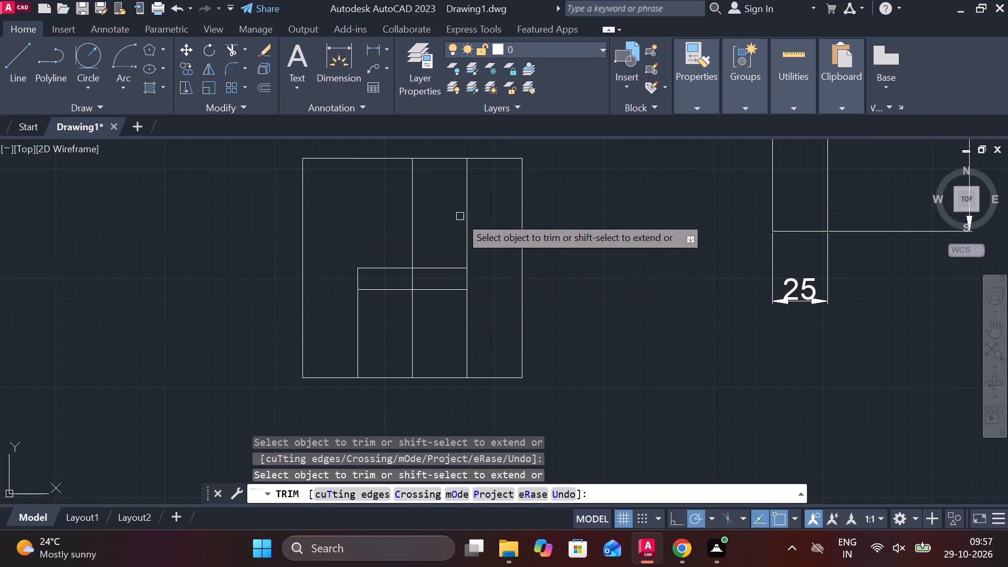
{"action": "double_click", "coordinate": [469, 207]}
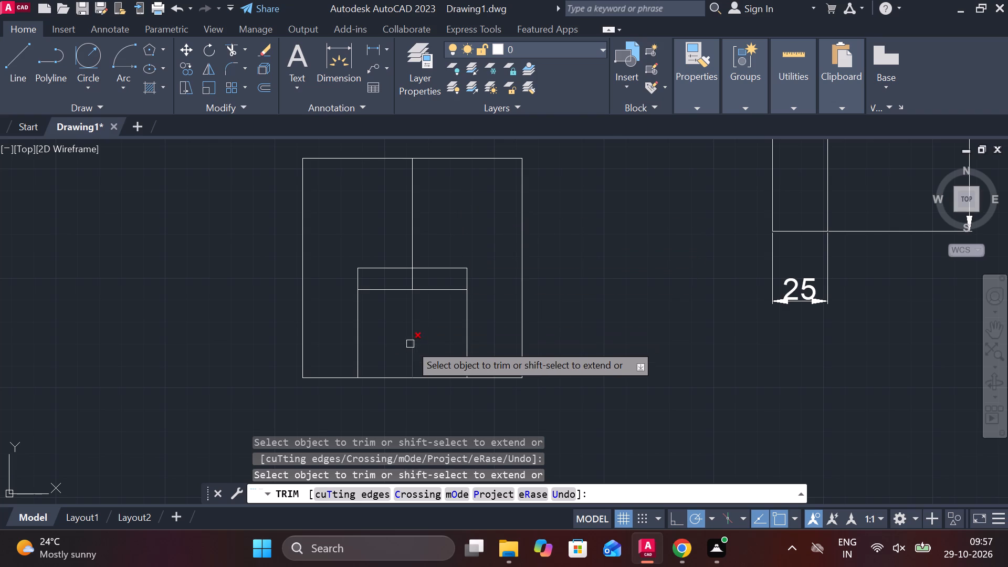
{"action": "left_click", "coordinate": [410, 344]}
{"action": "left_click", "coordinate": [412, 283]}
{"action": "key", "text": "Escape"}
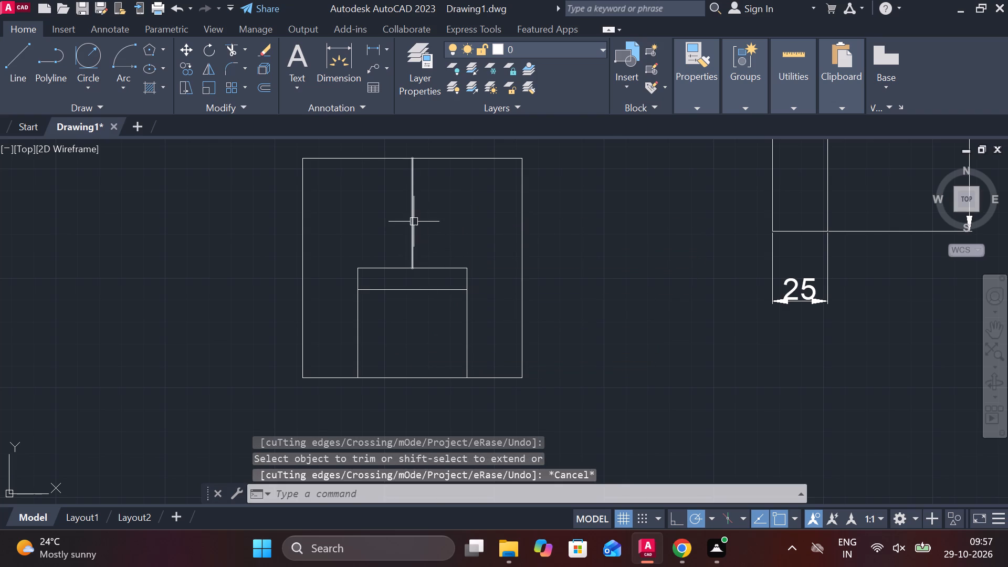
Offset the remaining upper centre line 7.5 mm to each side.
{"action": "left_click", "coordinate": [413, 219]}
{"action": "key", "text": "o"}
{"action": "key", "text": "Return"}
{"action": "key", "text": "Return"}
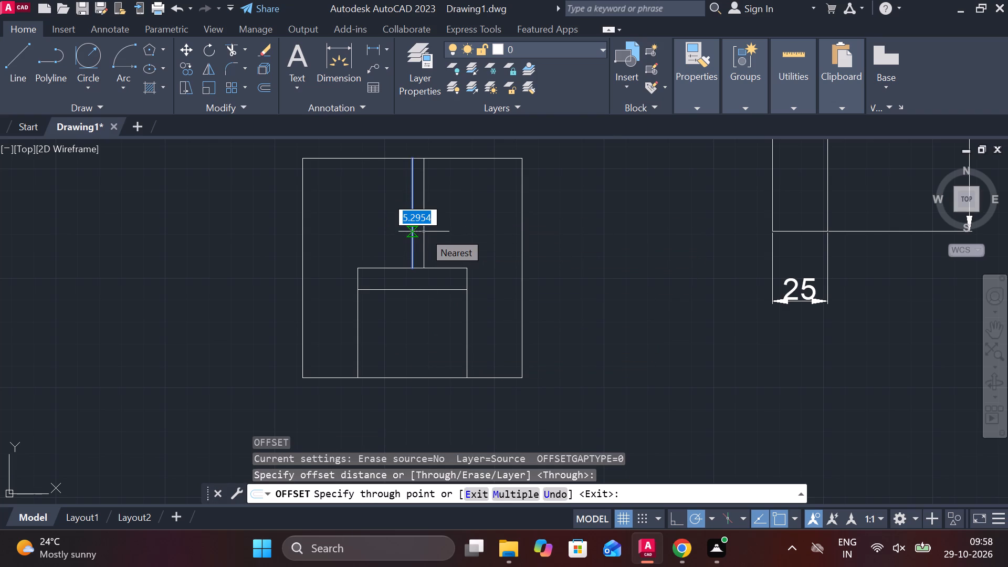
{"action": "type", "text": "7.5"}
{"action": "key", "text": "Return"}
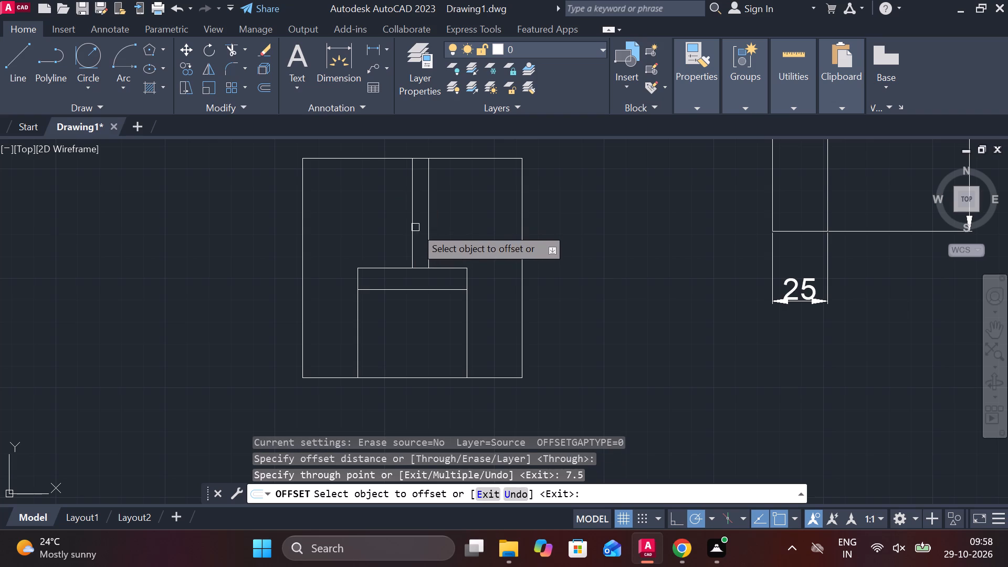
{"action": "left_click", "coordinate": [414, 226]}
{"action": "key", "text": "7"}
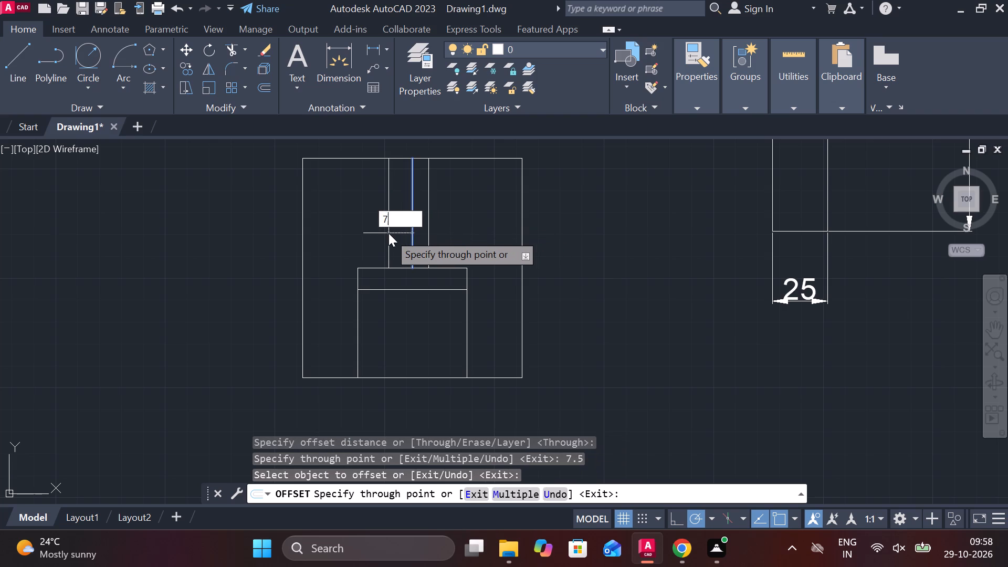
{"action": "type", "text": ".5"}
{"action": "key", "text": "Return"}
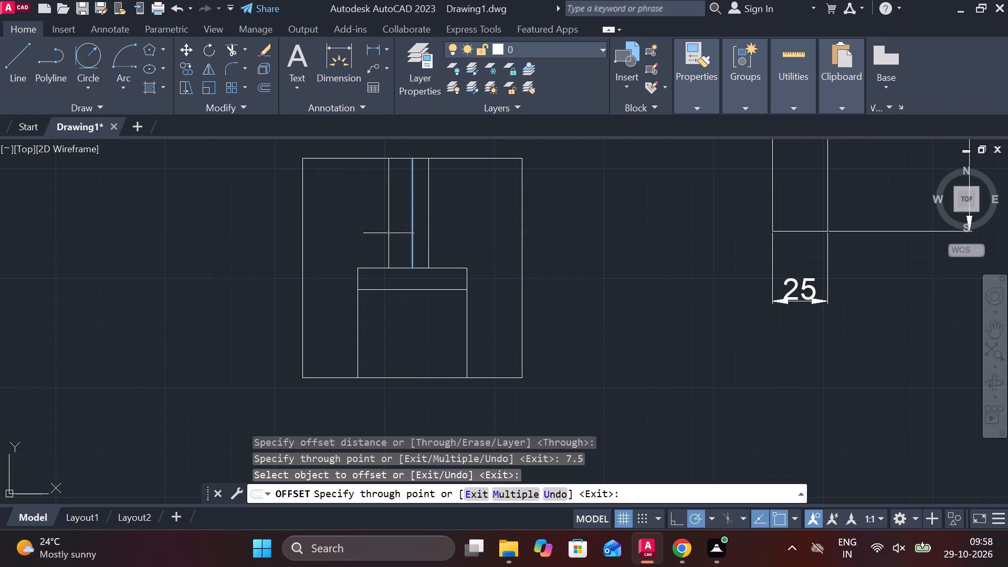
{"action": "key", "text": "Escape"}
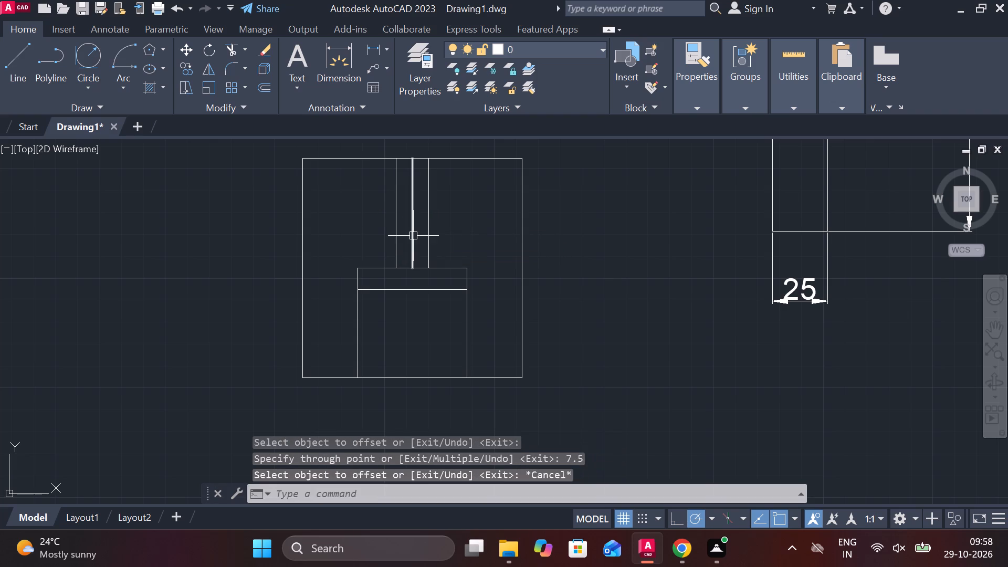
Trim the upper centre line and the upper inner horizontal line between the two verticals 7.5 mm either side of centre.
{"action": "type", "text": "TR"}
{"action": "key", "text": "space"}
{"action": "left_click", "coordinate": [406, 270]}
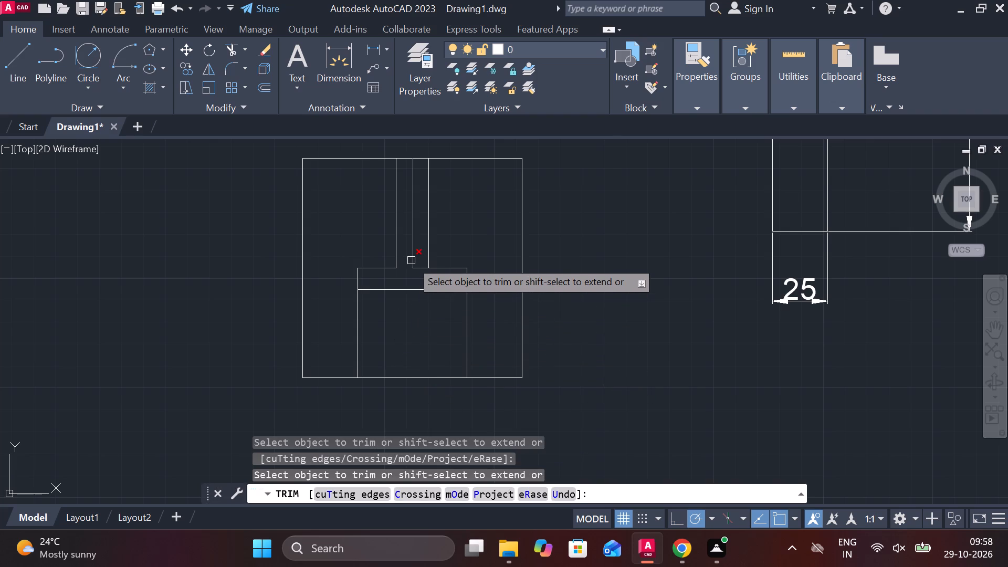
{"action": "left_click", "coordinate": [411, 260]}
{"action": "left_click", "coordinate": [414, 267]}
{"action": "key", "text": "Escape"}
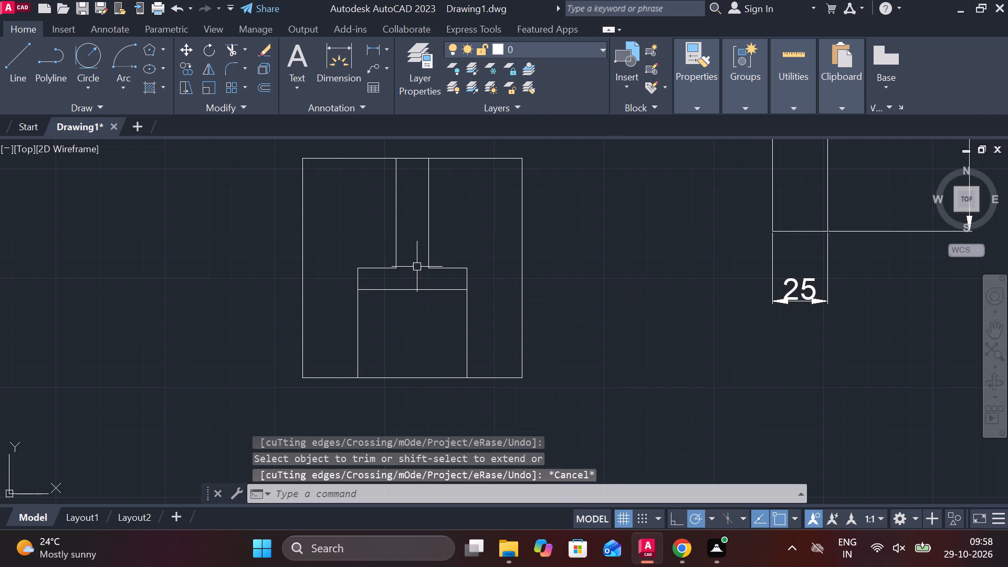
Add linear dimensions below the square for the inner rectangle's width and the full outer width.
{"action": "scroll", "coordinate": [493, 251], "scroll_direction": "down", "scroll_amount": 1}
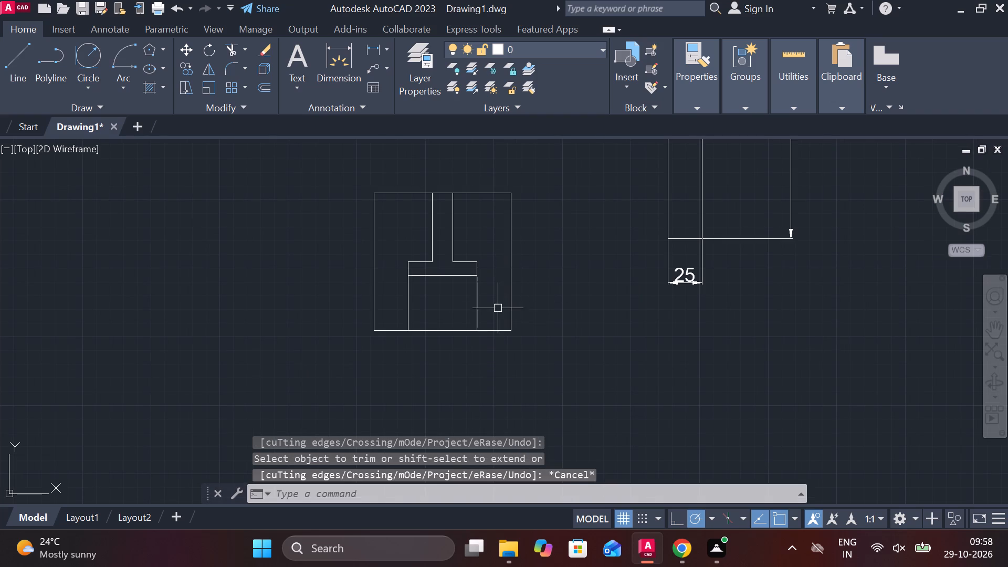
{"action": "left_click", "coordinate": [375, 51]}
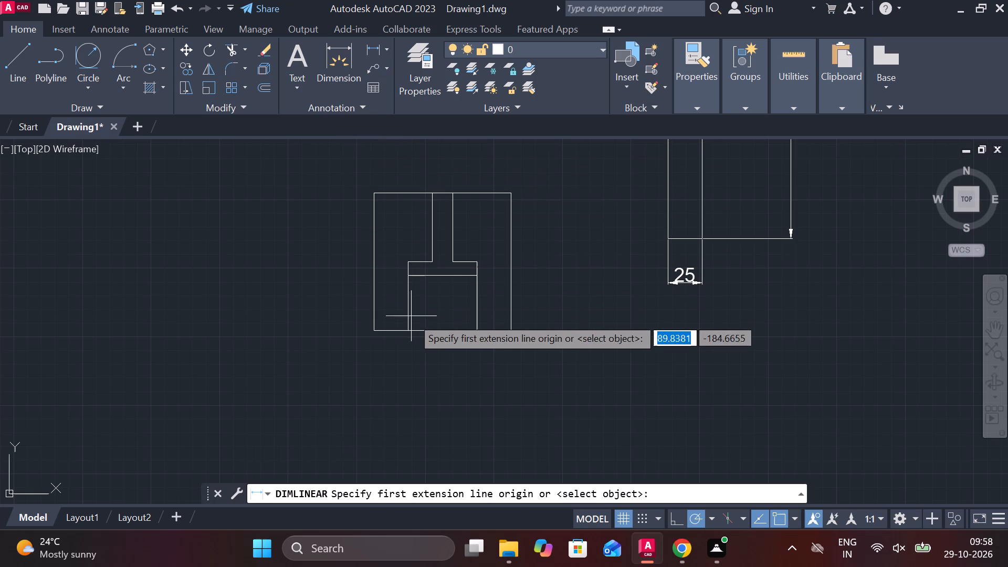
{"action": "left_click", "coordinate": [407, 328]}
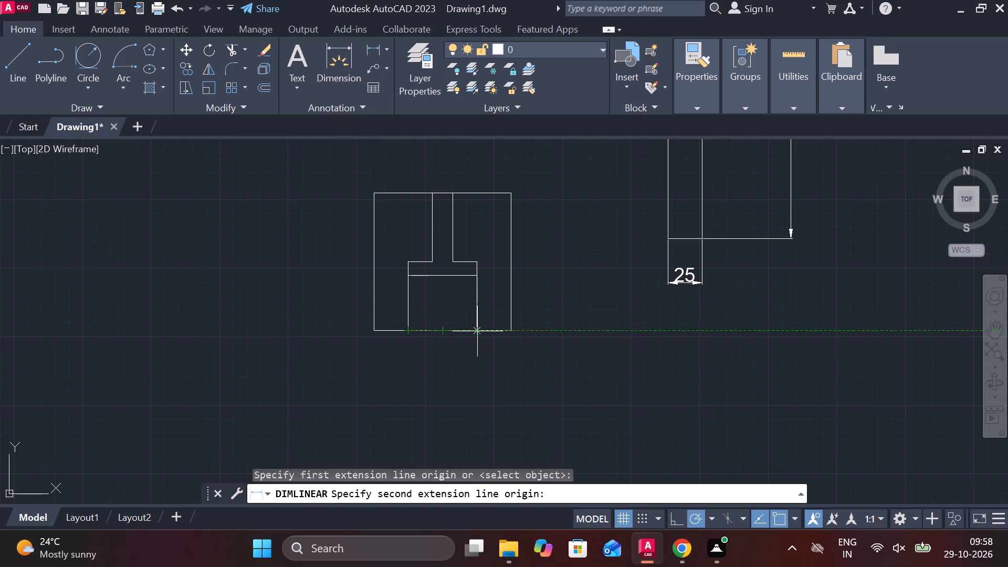
{"action": "left_click", "coordinate": [476, 331]}
{"action": "left_click", "coordinate": [451, 359]}
{"action": "key", "text": "space"}
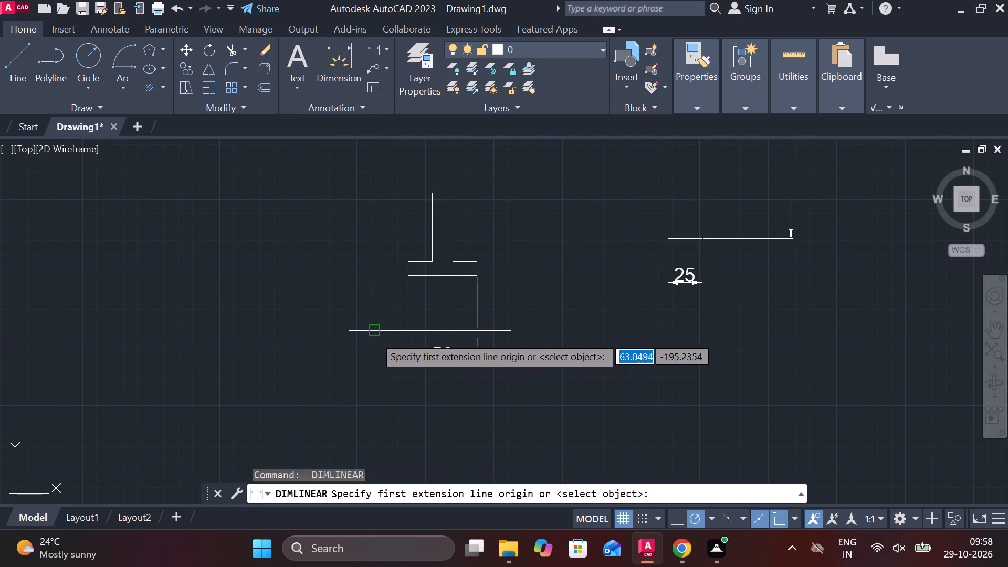
{"action": "left_click", "coordinate": [374, 335]}
{"action": "left_click", "coordinate": [510, 333]}
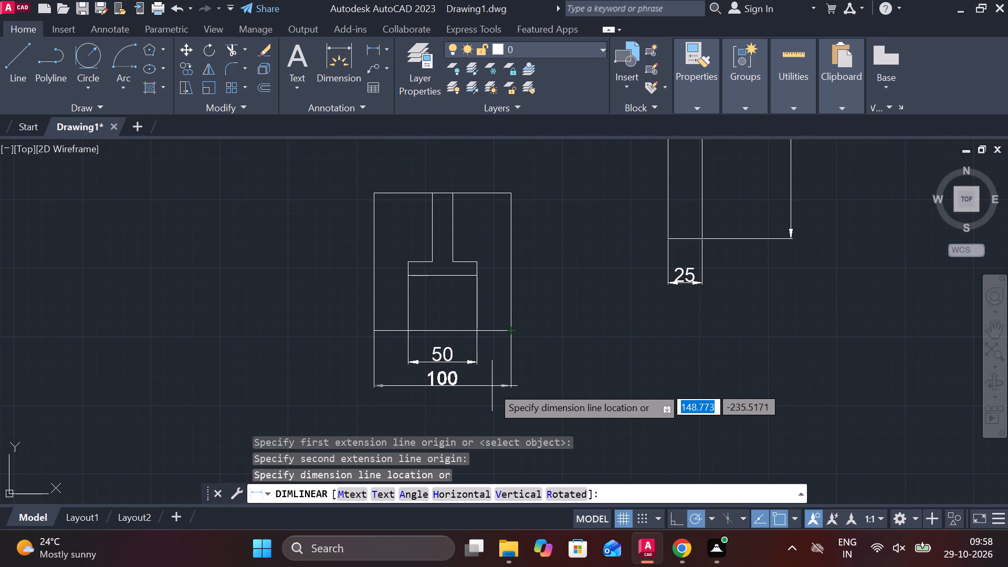
{"action": "left_click", "coordinate": [493, 392]}
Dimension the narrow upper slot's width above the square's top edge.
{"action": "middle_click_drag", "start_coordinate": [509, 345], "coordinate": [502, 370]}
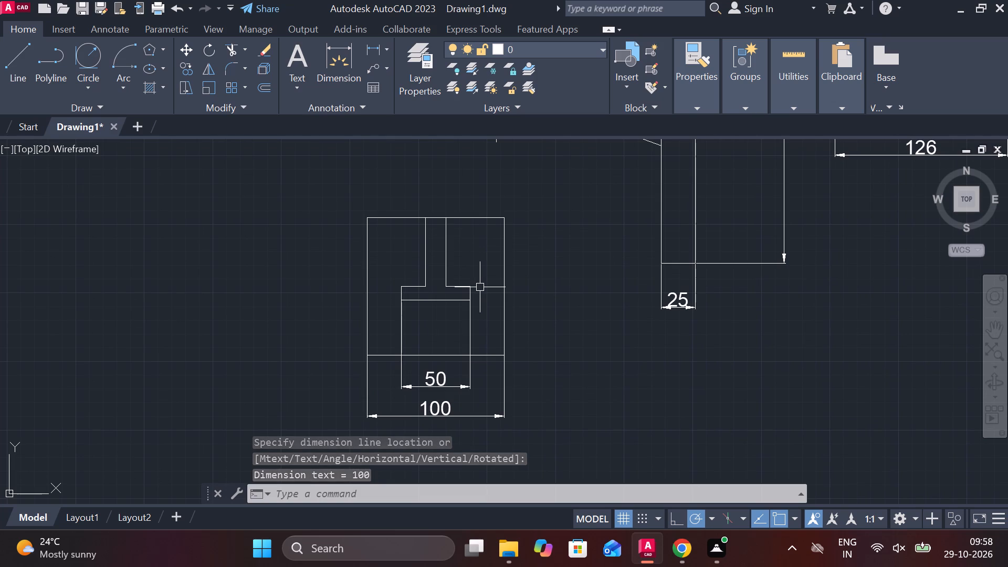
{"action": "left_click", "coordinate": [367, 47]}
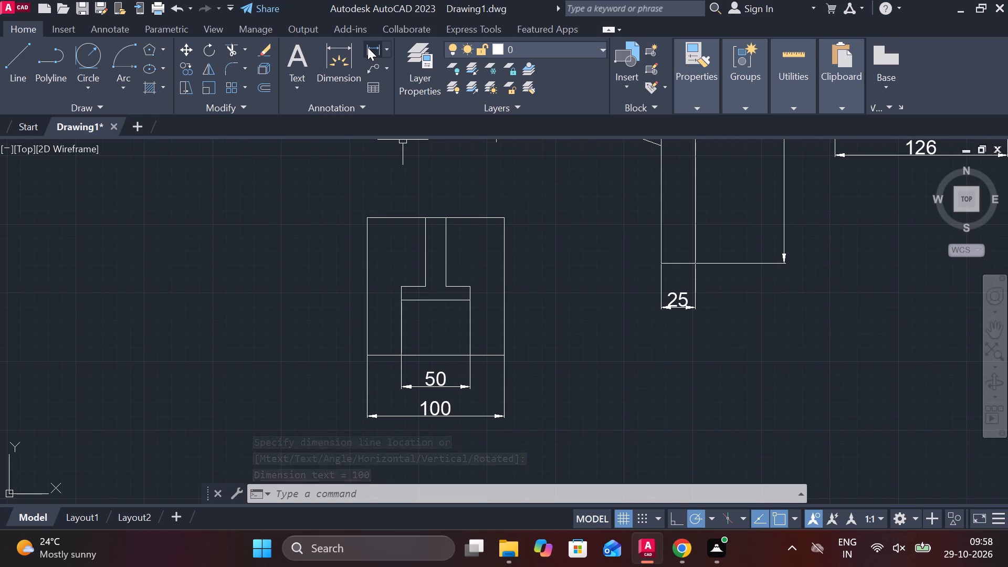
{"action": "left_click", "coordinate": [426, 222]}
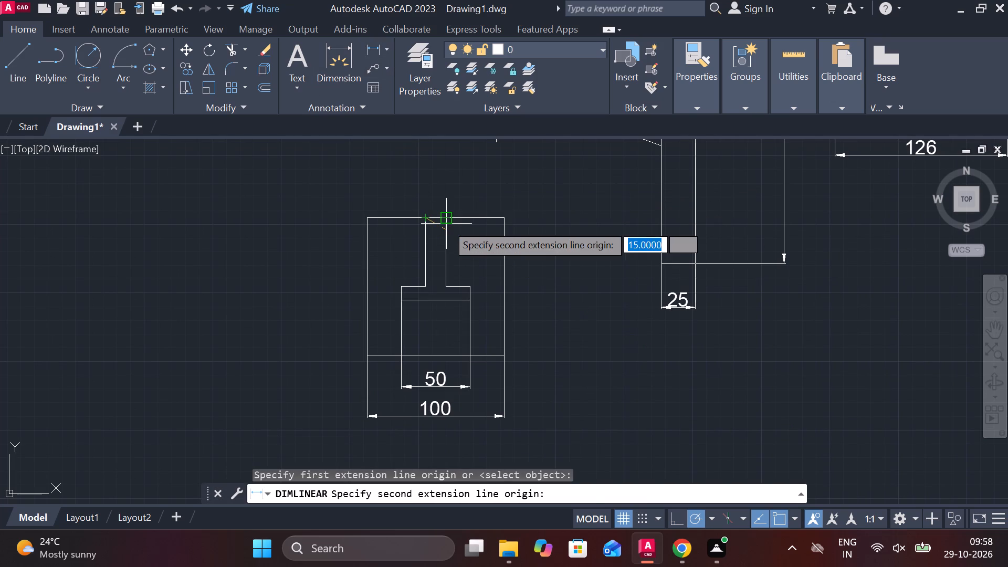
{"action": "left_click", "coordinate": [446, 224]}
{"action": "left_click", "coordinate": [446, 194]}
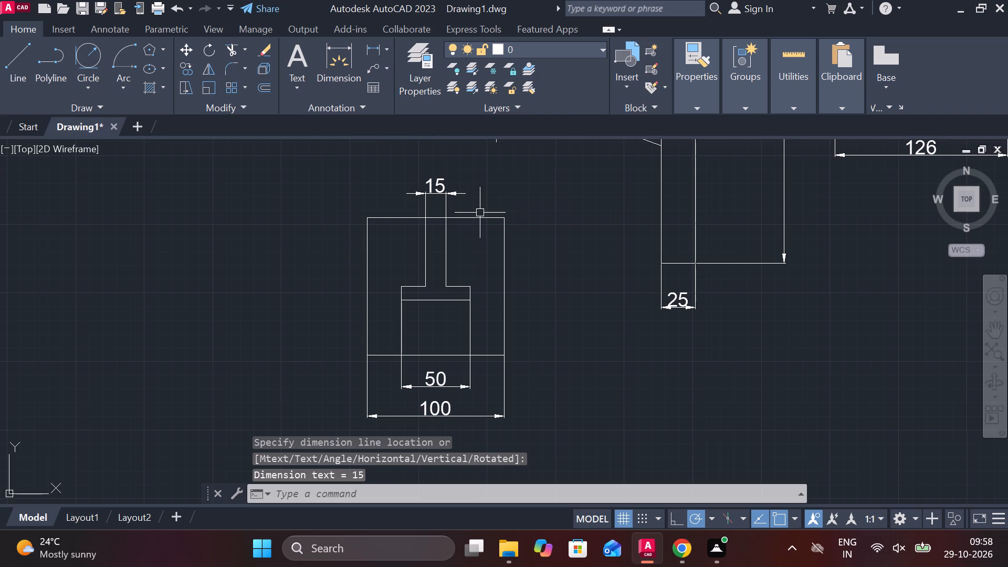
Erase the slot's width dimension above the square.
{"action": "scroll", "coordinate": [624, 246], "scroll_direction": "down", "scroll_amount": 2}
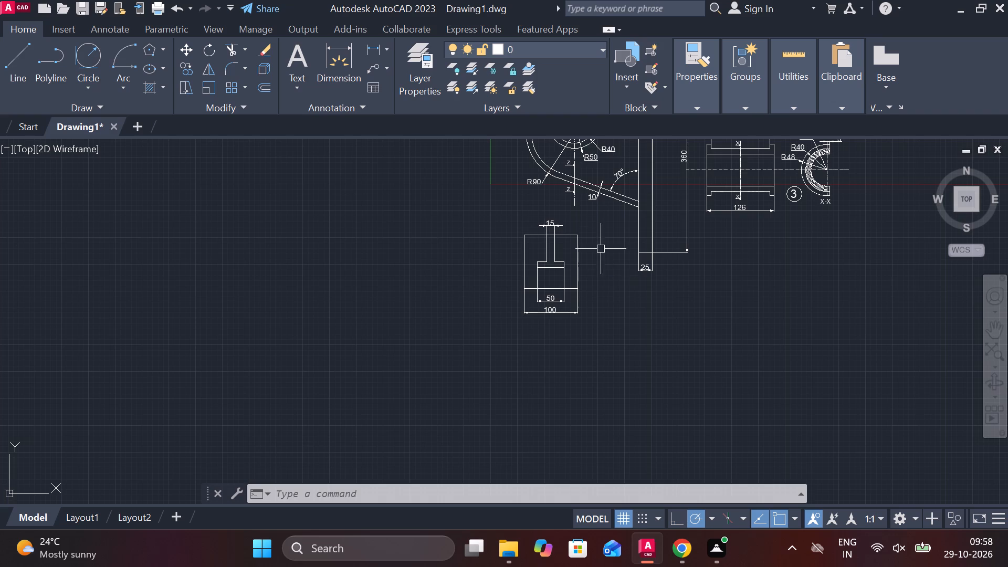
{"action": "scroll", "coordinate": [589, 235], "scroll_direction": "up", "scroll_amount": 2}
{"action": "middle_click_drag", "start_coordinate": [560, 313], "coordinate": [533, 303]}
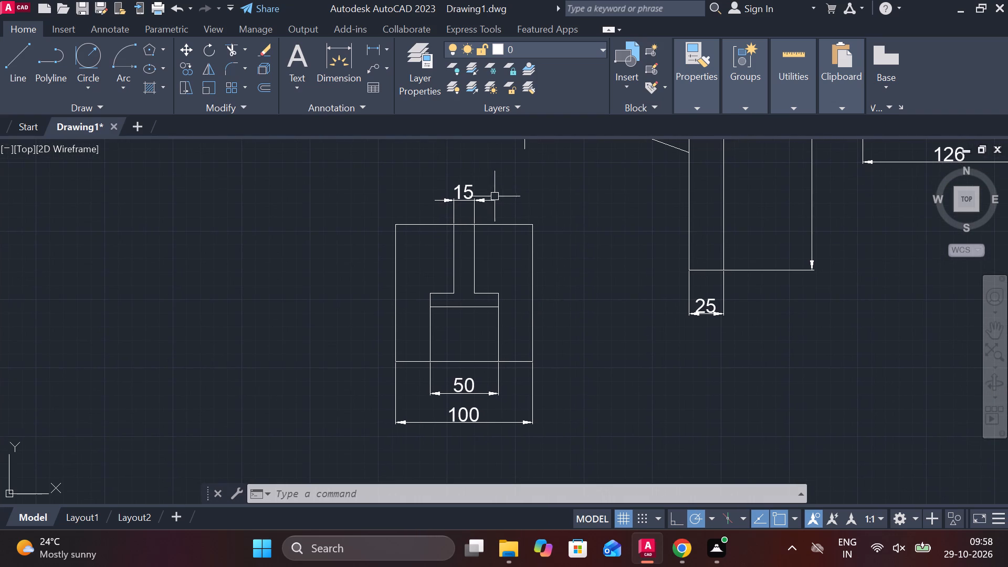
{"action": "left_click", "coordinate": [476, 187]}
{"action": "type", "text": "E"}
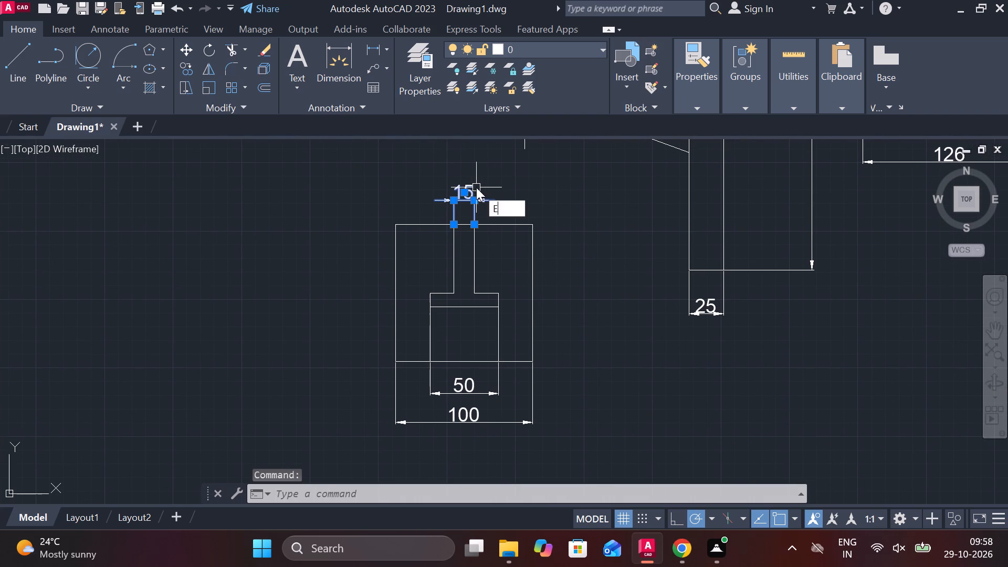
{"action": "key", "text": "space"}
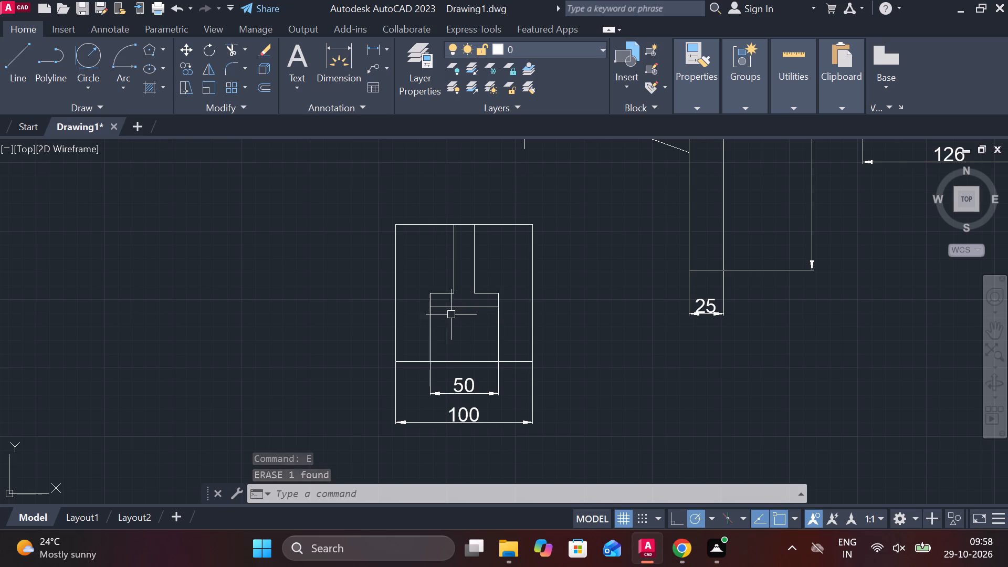
Offset the square's bottom edge upward by 50 mm, through the midpoint of its right side.
{"action": "scroll", "coordinate": [554, 300], "scroll_direction": "down", "scroll_amount": 3}
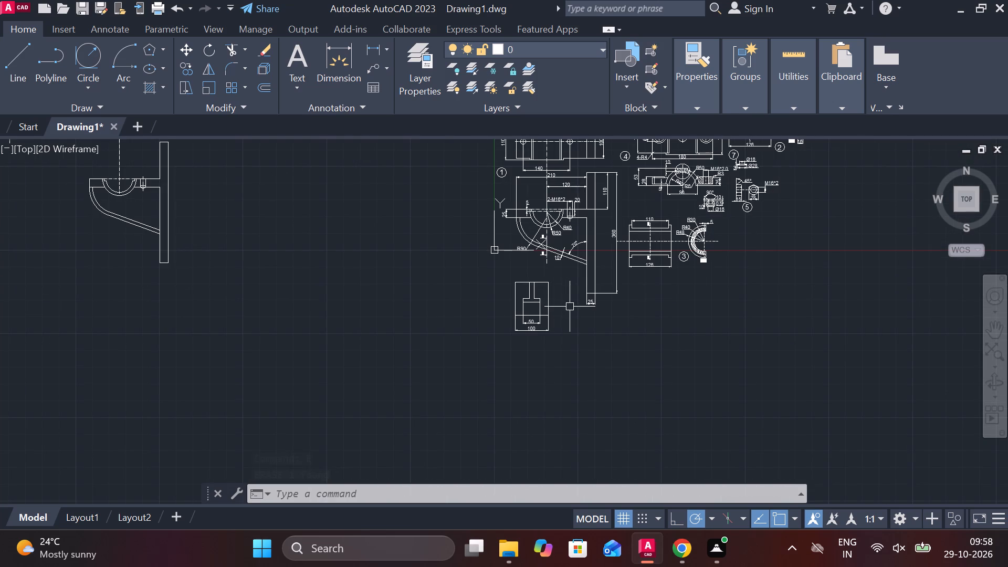
{"action": "scroll", "coordinate": [524, 269], "scroll_direction": "up", "scroll_amount": 2}
{"action": "middle_click_drag", "start_coordinate": [555, 303], "coordinate": [450, 237]}
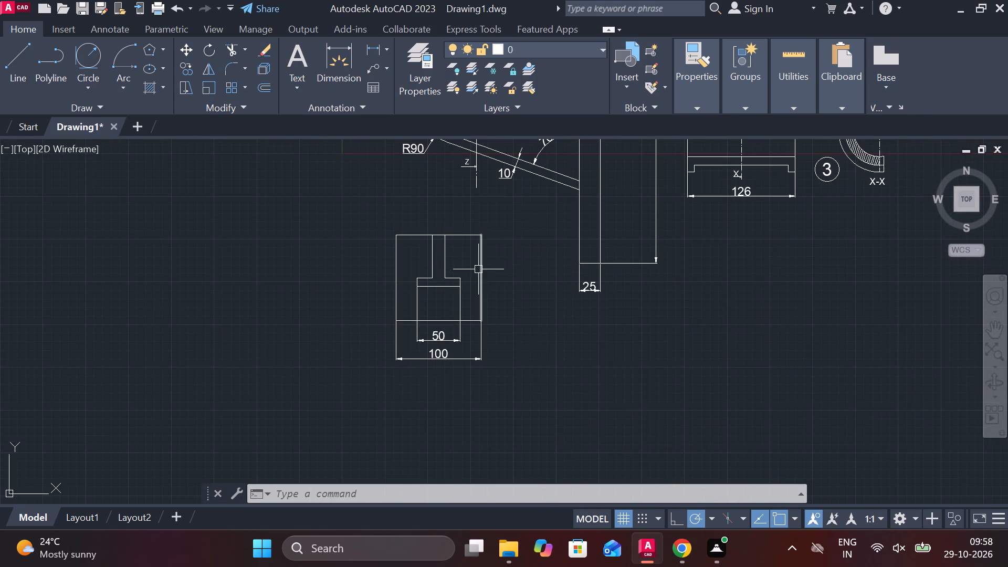
{"action": "scroll", "coordinate": [479, 268], "scroll_direction": "up", "scroll_amount": 1}
{"action": "key", "text": "Escape"}
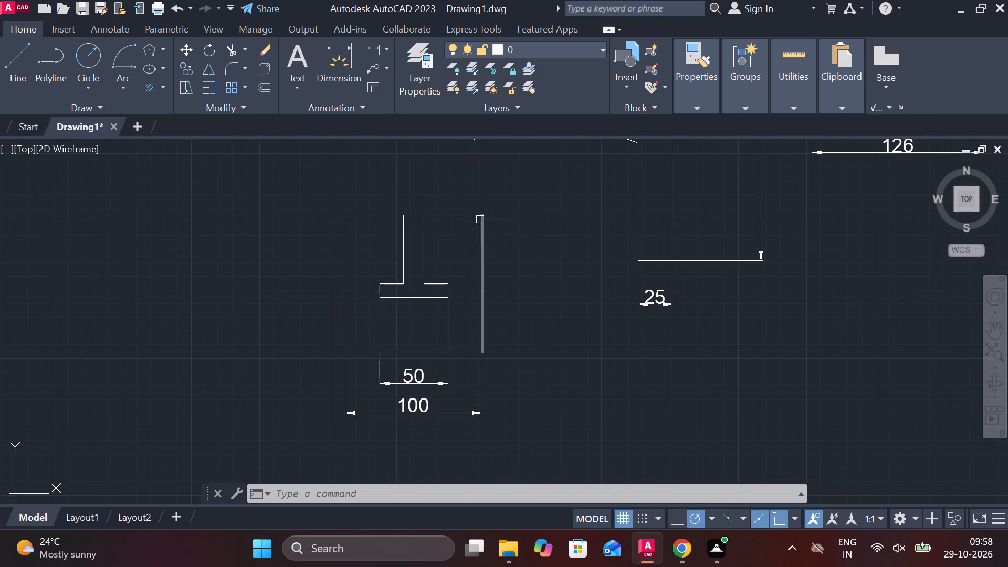
{"action": "left_click", "coordinate": [466, 353]}
{"action": "key", "text": "o"}
{"action": "key", "text": "Return"}
{"action": "key", "text": "Return"}
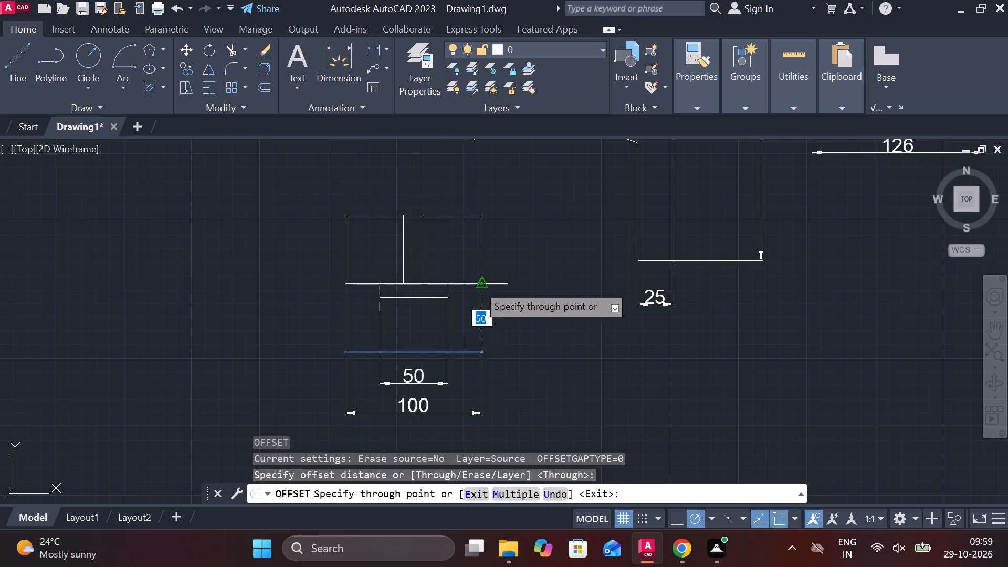
{"action": "left_click", "coordinate": [481, 283]}
{"action": "key", "text": "Escape"}
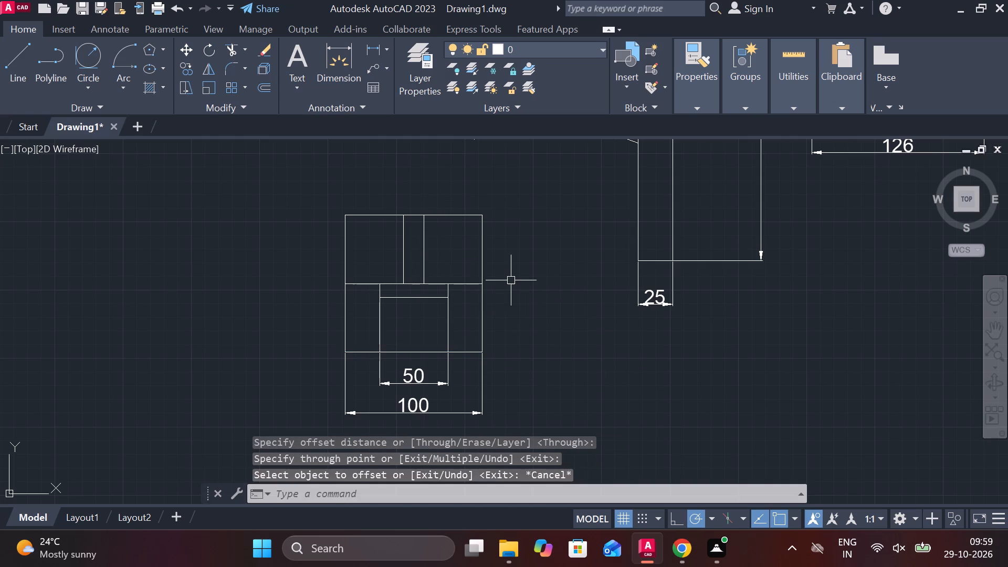
Trim both outer sides and the slot's verticals above the mid-height line, and remove the square's top edge.
{"action": "type", "text": "TR"}
{"action": "key", "text": "space"}
{"action": "left_click_drag", "start_coordinate": [513, 265], "coordinate": [348, 242]}
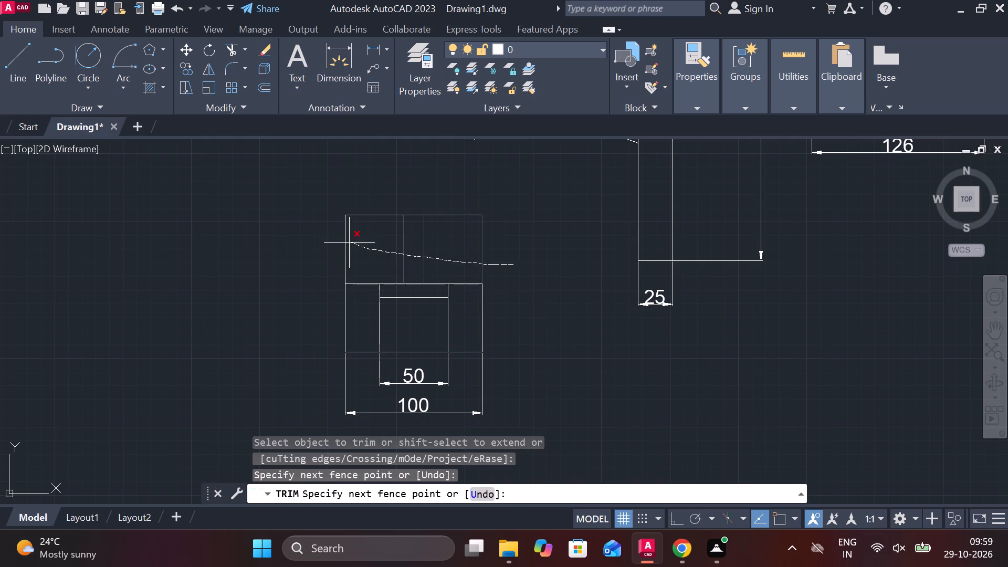
{"action": "left_click_drag", "start_coordinate": [348, 242], "coordinate": [324, 234]}
{"action": "left_click", "coordinate": [397, 218]}
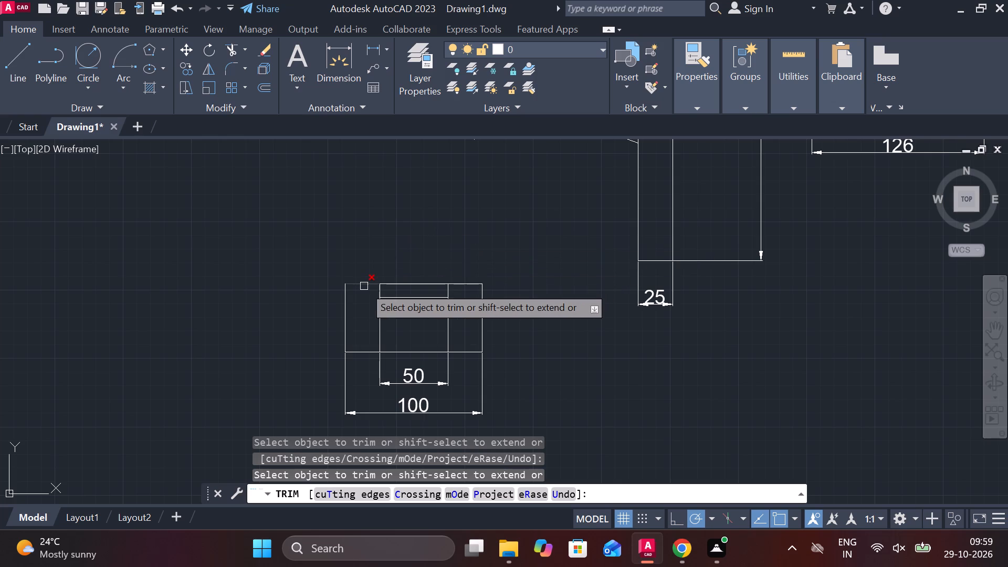
Trim away all segments of the overlapping horizontal lines along the top of the remaining lower half.
{"action": "left_click", "coordinate": [364, 286]}
{"action": "left_click", "coordinate": [410, 288]}
{"action": "left_click", "coordinate": [399, 282]}
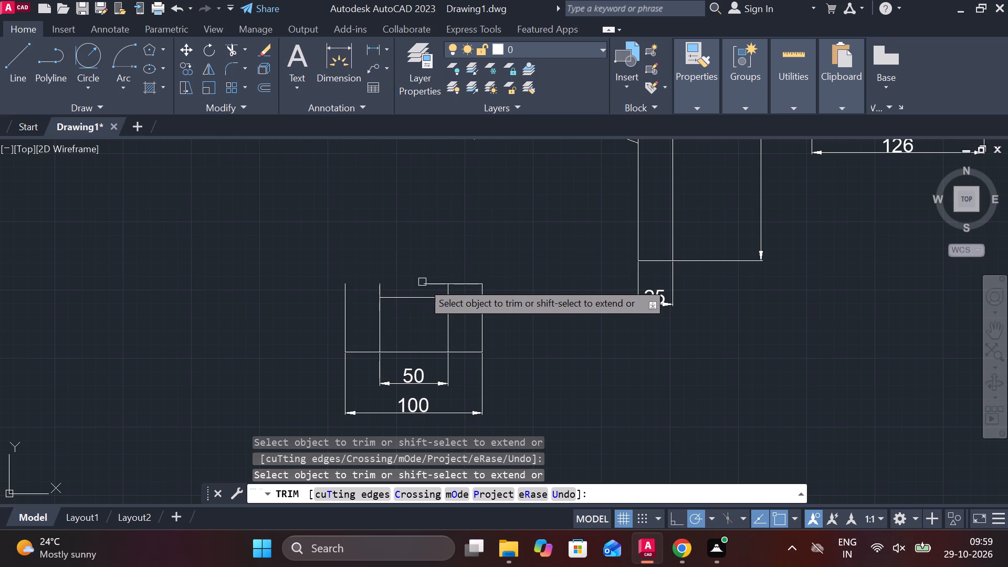
{"action": "left_click", "coordinate": [426, 282]}
{"action": "left_click", "coordinate": [464, 285]}
{"action": "key", "text": "grave"}
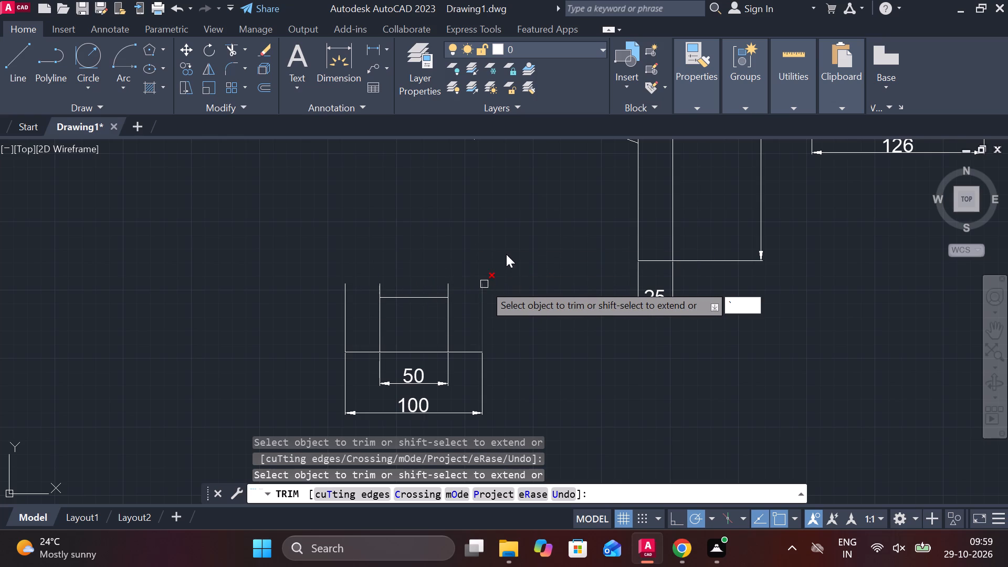
{"action": "key", "text": "Escape"}
Draw one horizontal line joining the upper ends of the two outer verticals.
{"action": "key", "text": "l"}
{"action": "key", "text": "Return"}
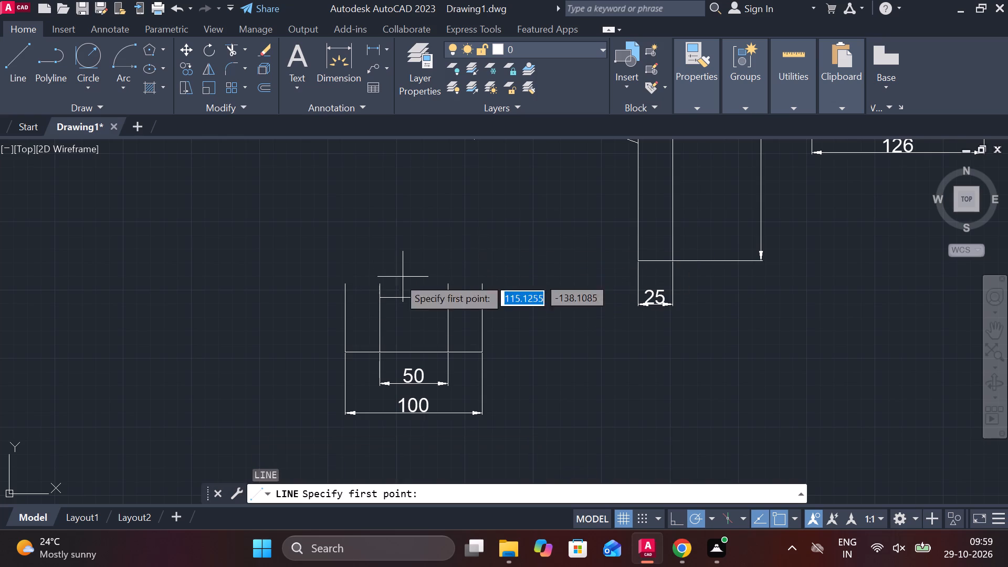
{"action": "left_click", "coordinate": [350, 286]}
{"action": "left_click", "coordinate": [481, 289]}
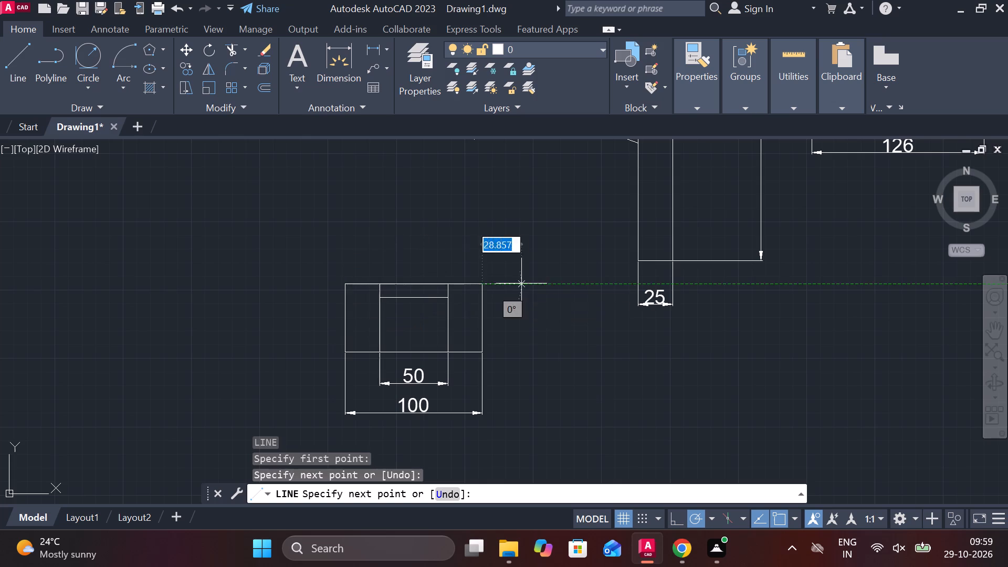
{"action": "key", "text": "Escape"}
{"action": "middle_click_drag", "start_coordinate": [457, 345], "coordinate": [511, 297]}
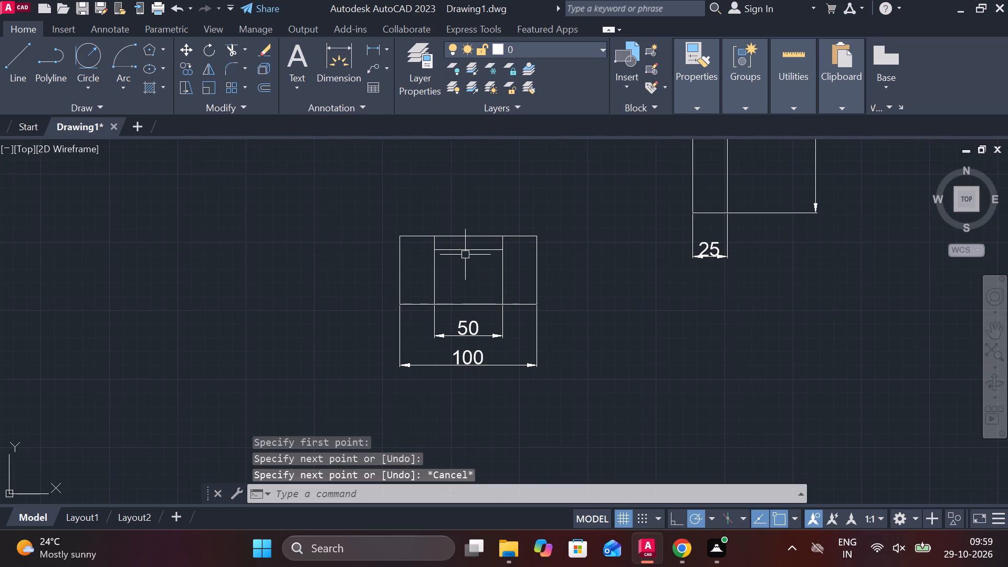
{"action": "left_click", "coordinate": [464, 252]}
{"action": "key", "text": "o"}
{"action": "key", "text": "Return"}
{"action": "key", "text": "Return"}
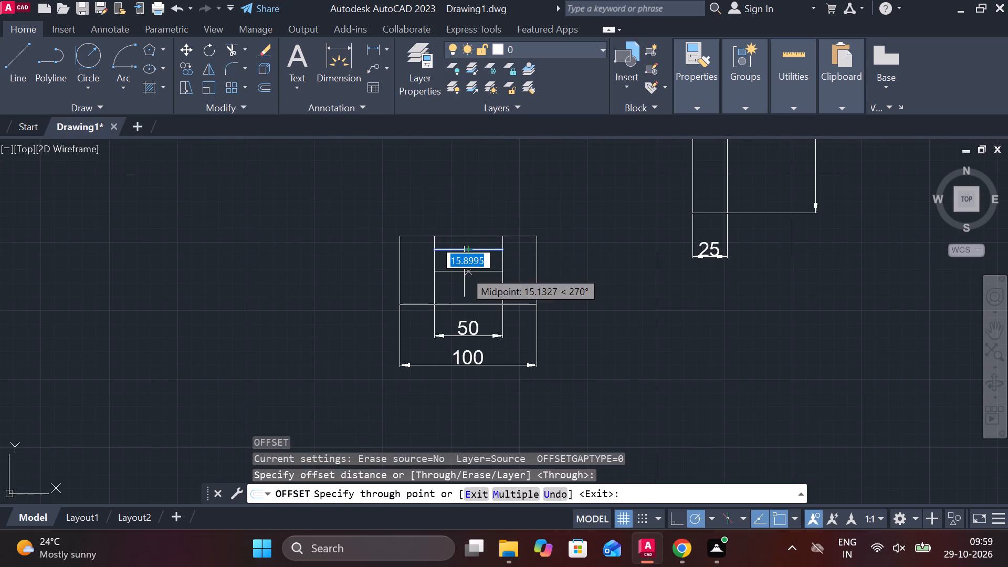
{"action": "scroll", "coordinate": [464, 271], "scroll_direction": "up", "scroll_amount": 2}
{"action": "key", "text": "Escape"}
Erase the short inner horizontal line just below the rectangle's top edge.
{"action": "left_click", "coordinate": [450, 217]}
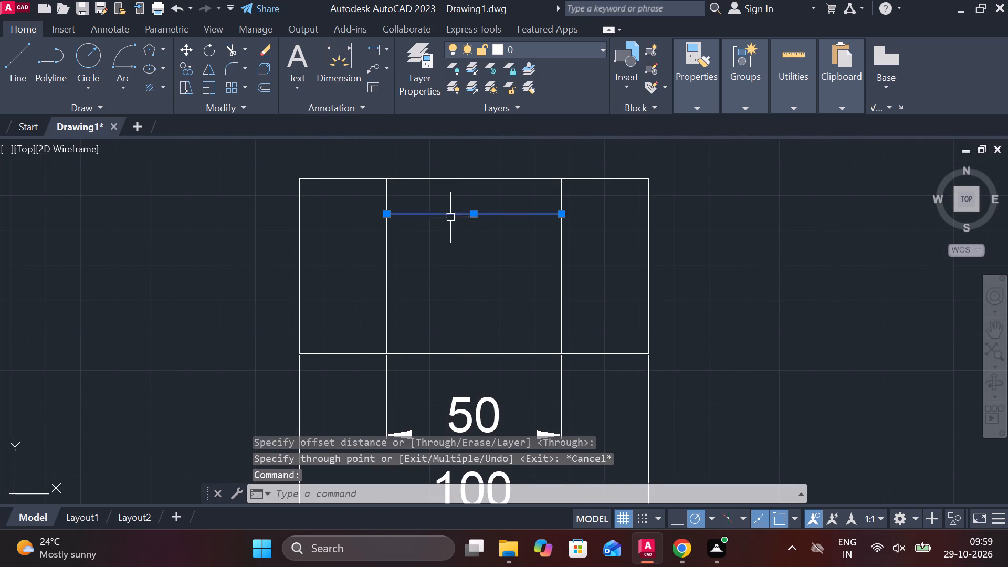
{"action": "type", "text": "EVV"}
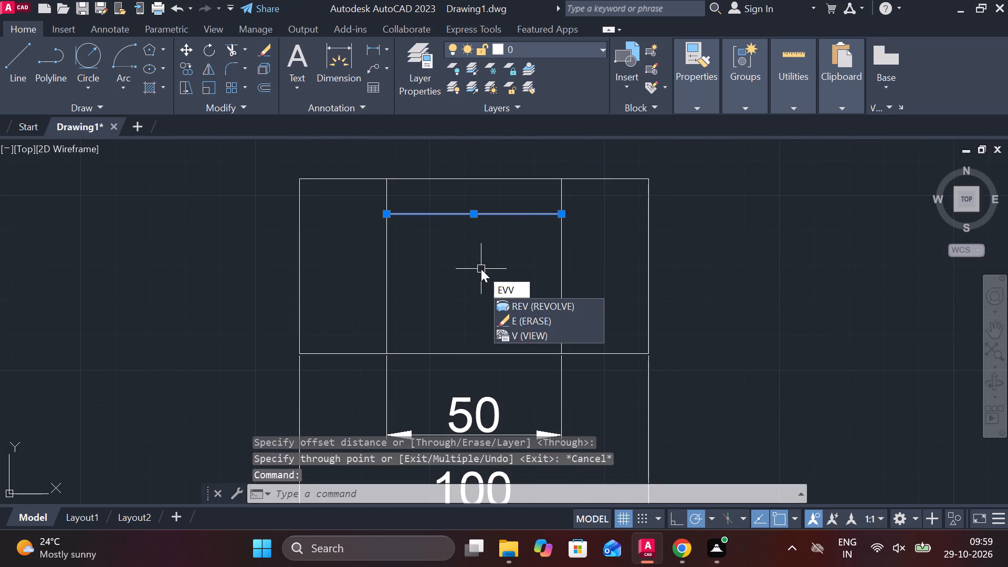
{"action": "key", "text": "BackSpace"}
{"action": "key", "text": "BackSpace"}
{"action": "key", "text": "Return"}
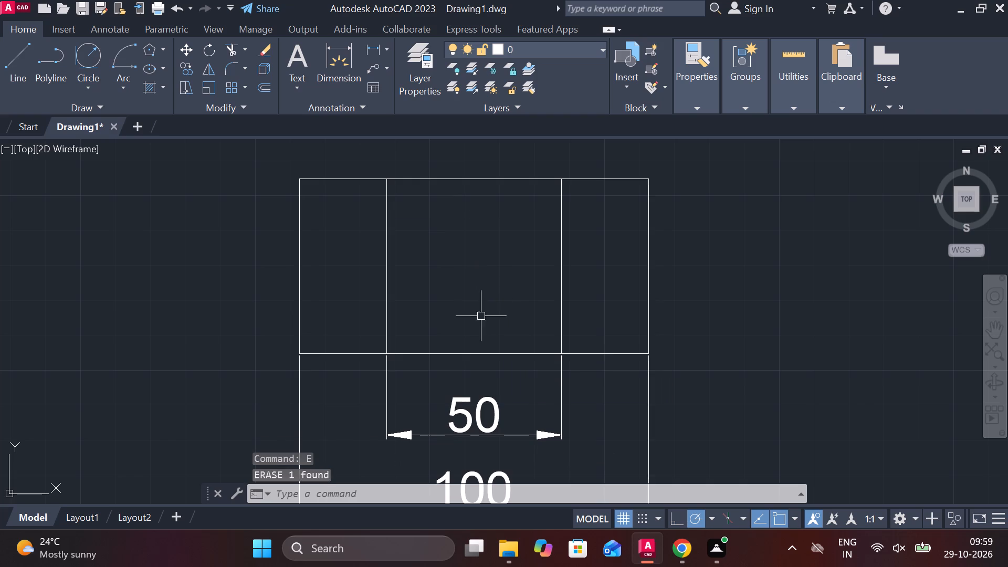
Offset the rectangle's bottom edge upward by 25 mm.
{"action": "left_click", "coordinate": [473, 355]}
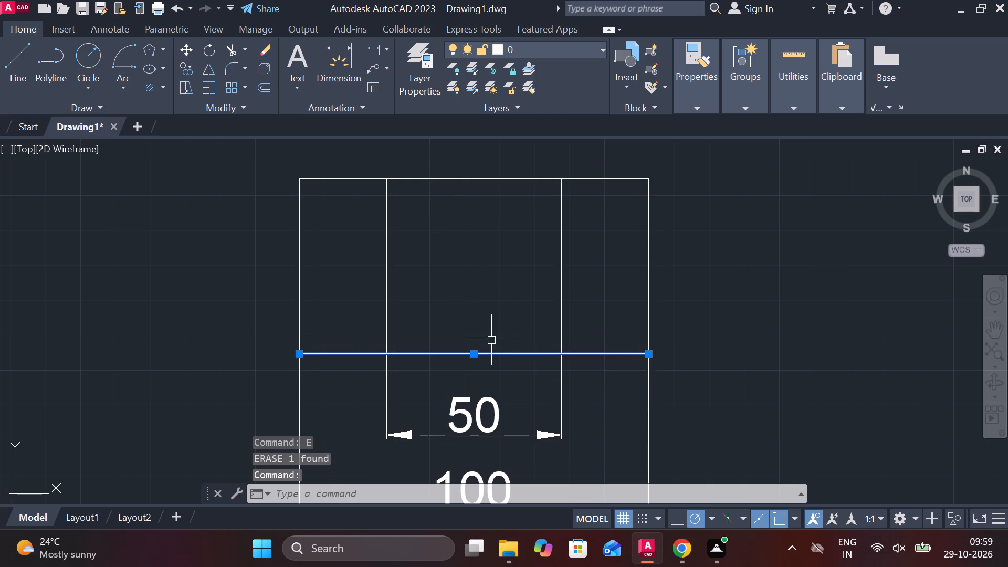
{"action": "key", "text": "o"}
{"action": "key", "text": "Return"}
{"action": "key", "text": "Return"}
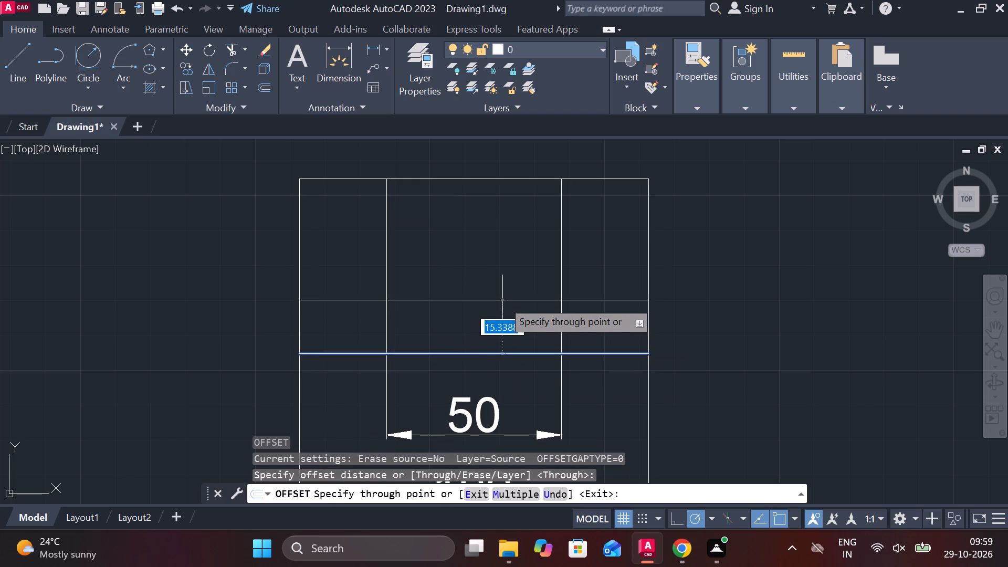
{"action": "type", "text": "25"}
{"action": "key", "text": "Return"}
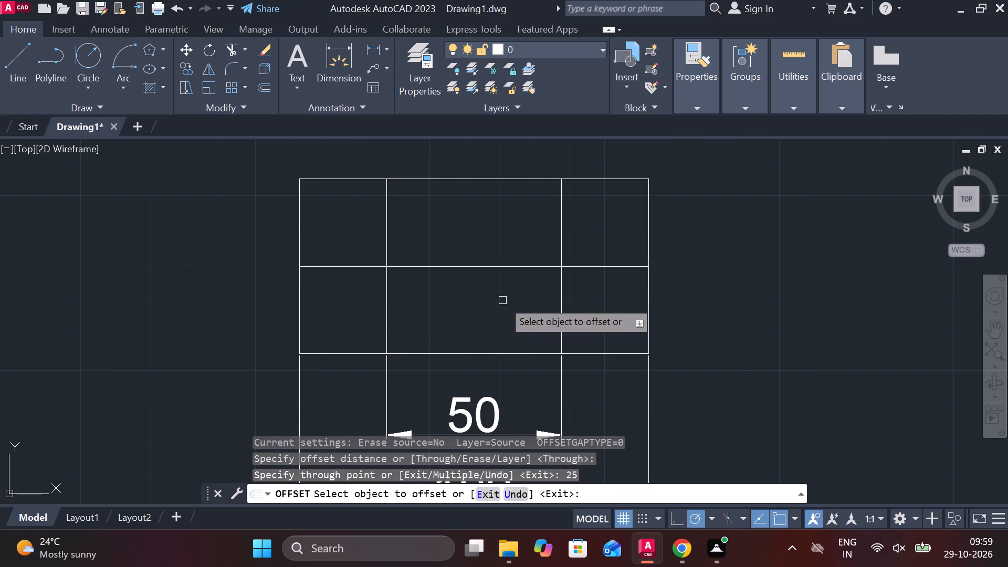
Trim the 25 mm offset line outside the two inner verticals and the verticals above it, leaving an inner rectangle.
{"action": "key", "text": "Escape"}
{"action": "type", "text": "TR"}
{"action": "key", "text": "space"}
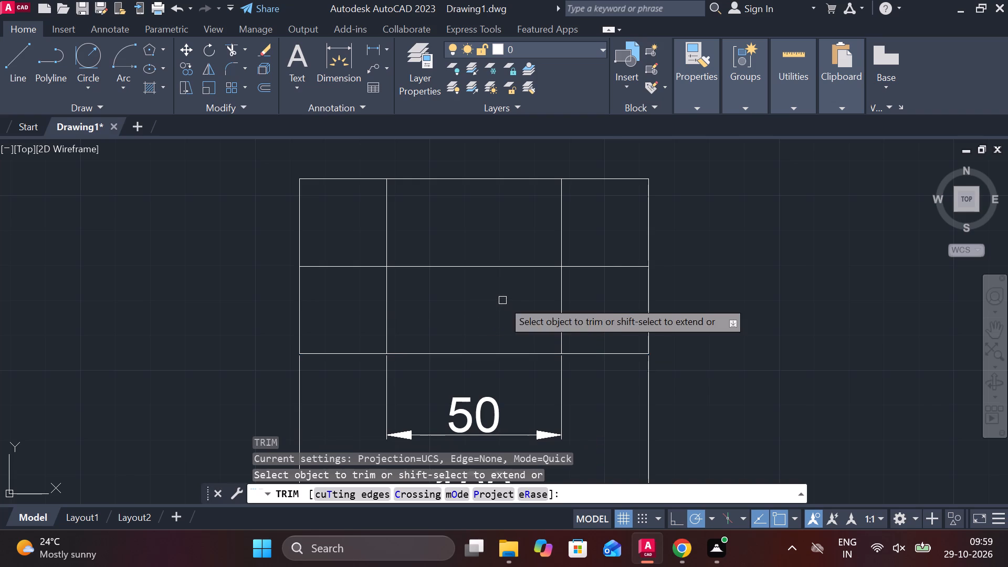
{"action": "left_click", "coordinate": [591, 268]}
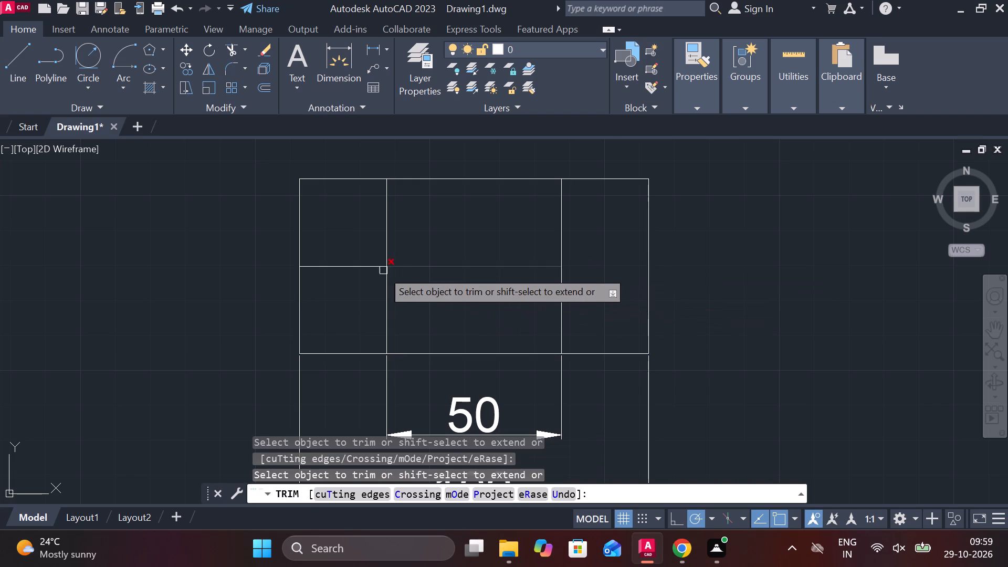
{"action": "left_click", "coordinate": [365, 270]}
{"action": "left_click", "coordinate": [384, 208]}
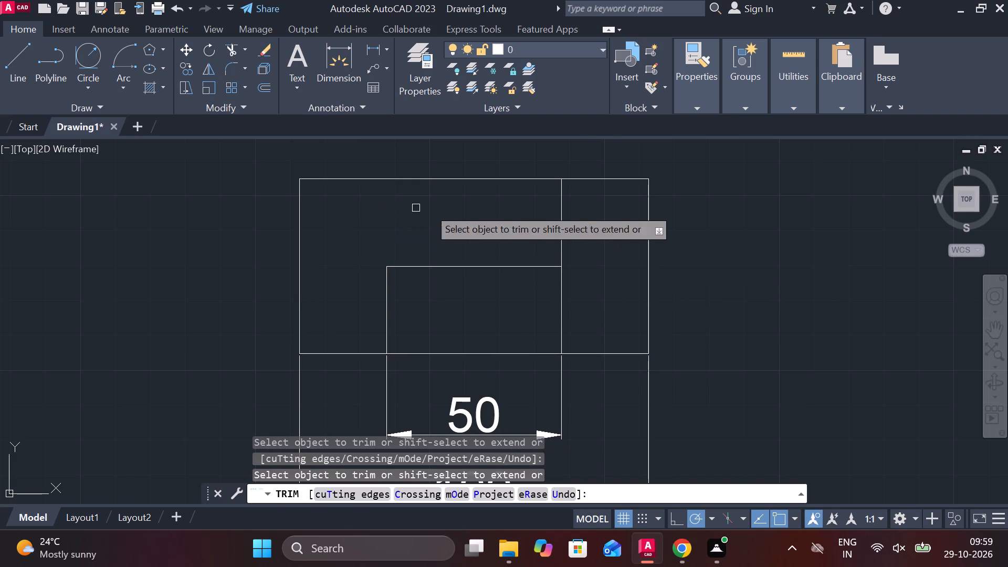
{"action": "left_click", "coordinate": [563, 224]}
{"action": "key", "text": "Escape"}
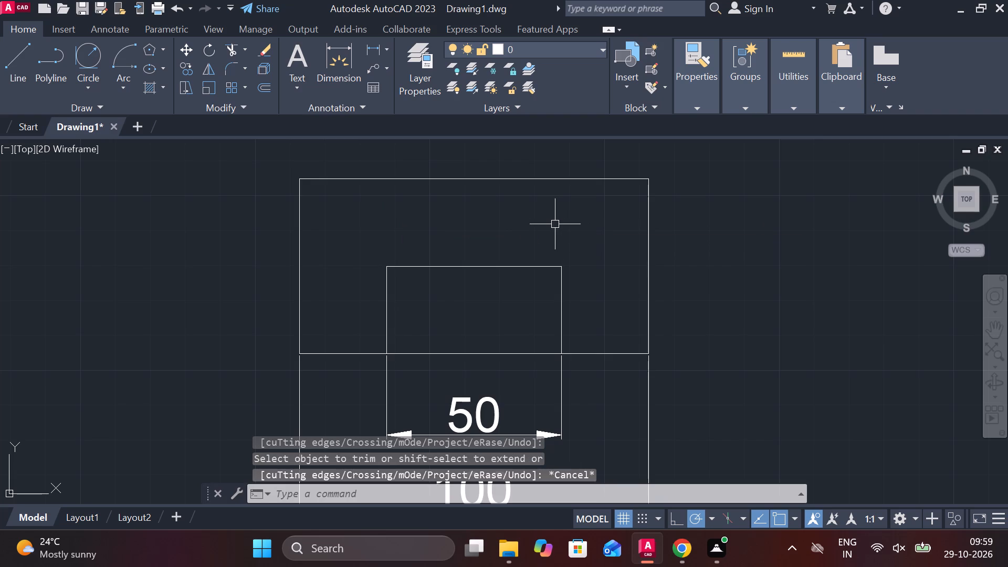
Draw a vertical line from the midpoint of the inner rectangle's top edge to the outer rectangle's top edge.
{"action": "key", "text": "l"}
{"action": "key", "text": "Return"}
{"action": "left_click", "coordinate": [475, 267]}
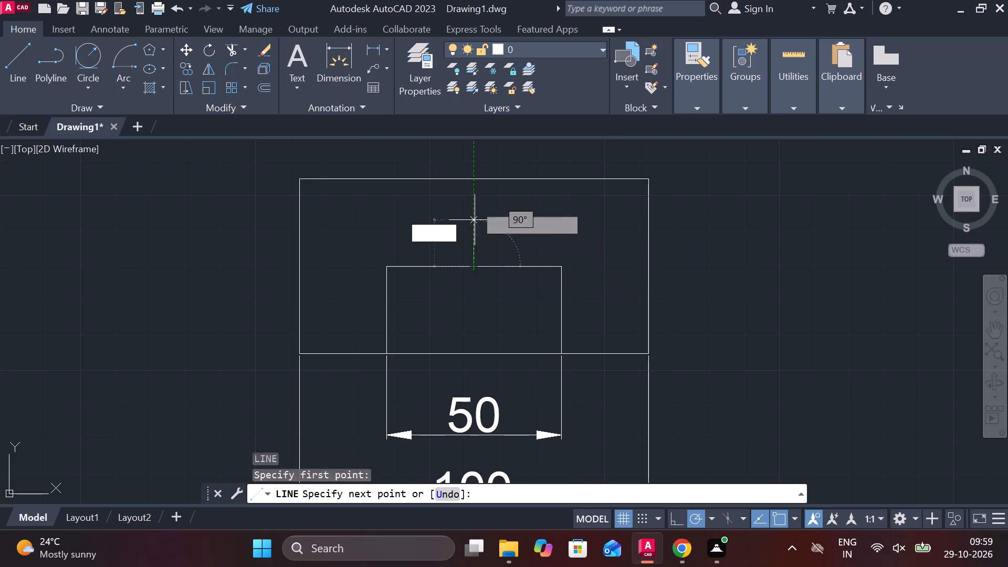
{"action": "left_click", "coordinate": [469, 177]}
{"action": "key", "text": "Escape"}
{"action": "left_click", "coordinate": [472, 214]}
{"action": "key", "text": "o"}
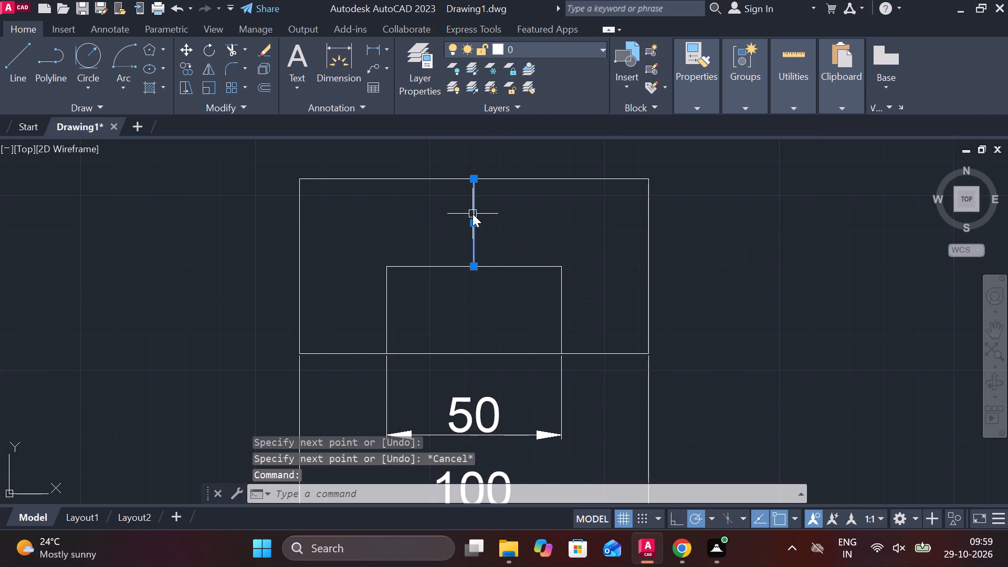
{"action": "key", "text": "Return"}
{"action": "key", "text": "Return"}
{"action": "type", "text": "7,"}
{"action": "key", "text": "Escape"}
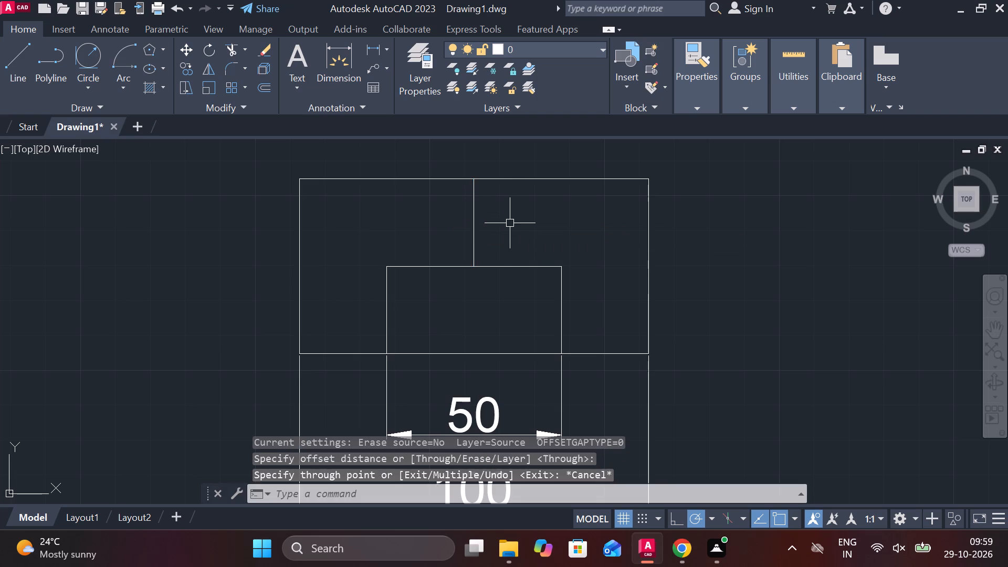
Offset the short vertical centre line by 7.5 mm to each side.
{"action": "left_click", "coordinate": [475, 220]}
{"action": "key", "text": "o"}
{"action": "key", "text": "Return"}
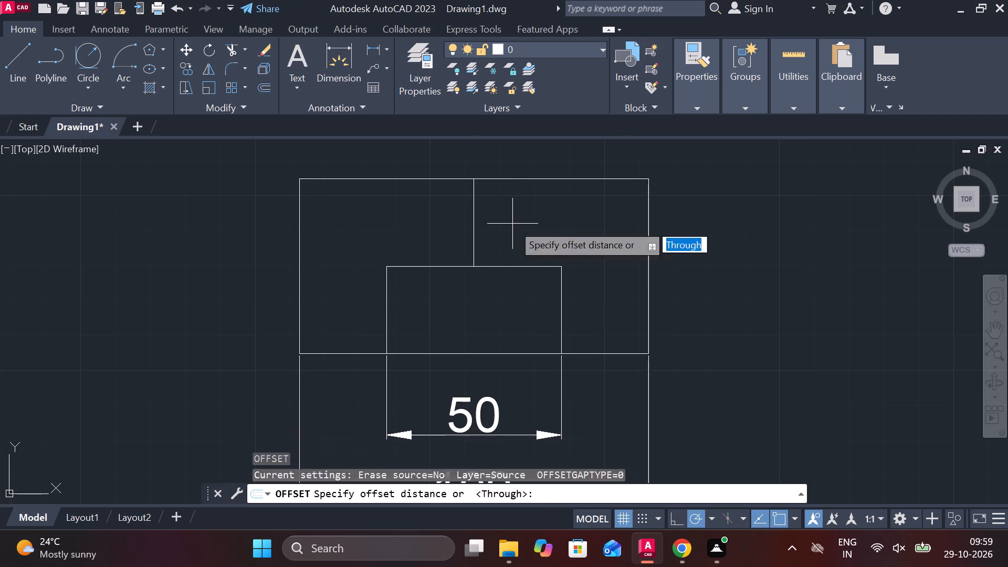
{"action": "key", "text": "Return"}
{"action": "type", "text": "7.5"}
{"action": "key", "text": "Return"}
{"action": "left_click", "coordinate": [475, 211]}
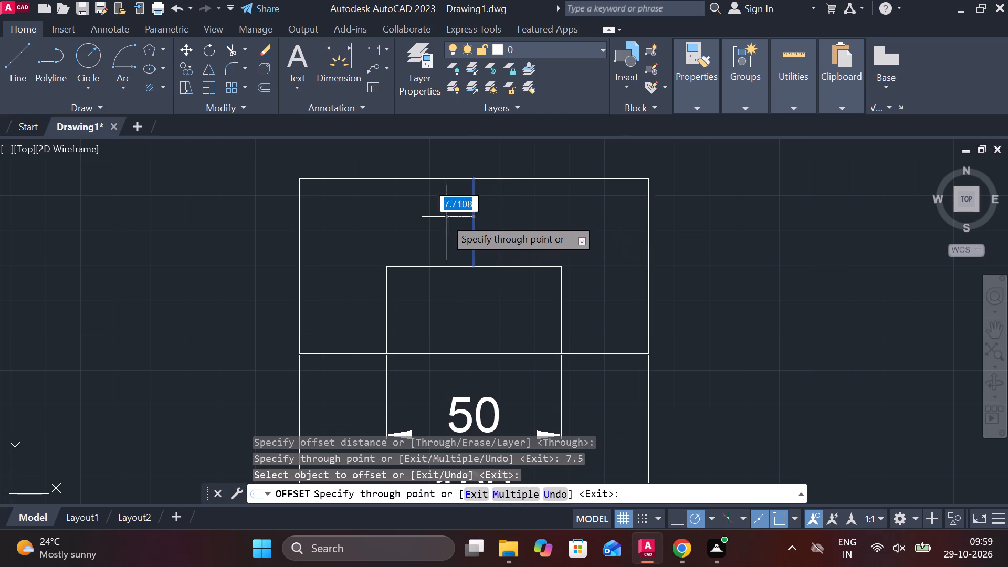
{"action": "type", "text": "7.5"}
{"action": "key", "text": "Return"}
{"action": "key", "text": "Escape"}
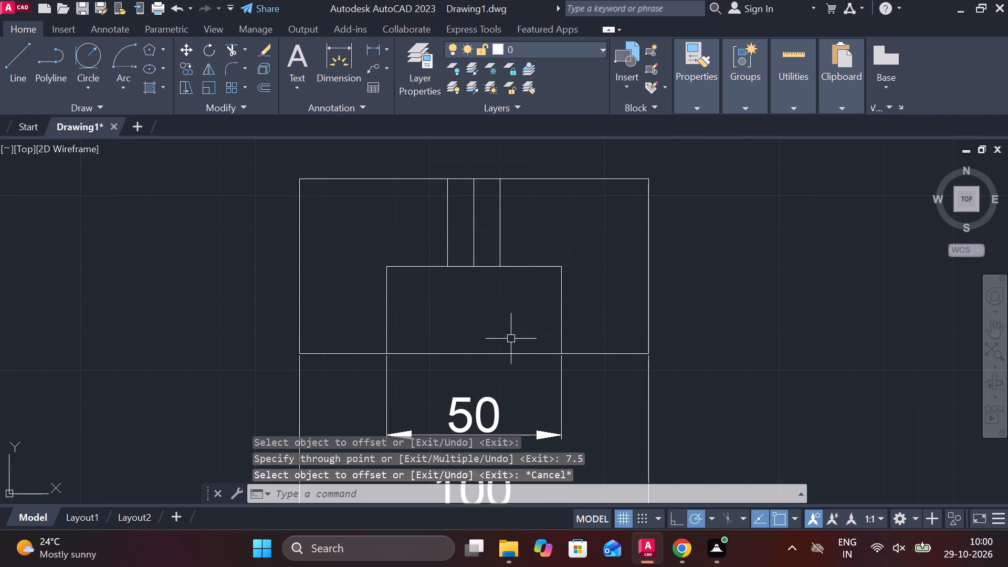
Offset the outer rectangle's bottom edge upward by 20 mm.
{"action": "left_click", "coordinate": [497, 353]}
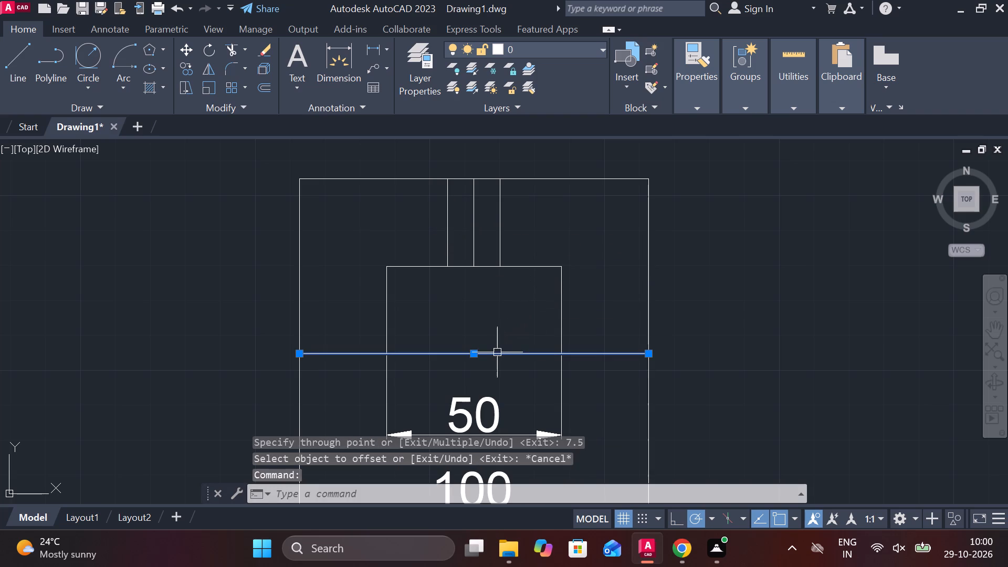
{"action": "key", "text": "o"}
{"action": "key", "text": "Return"}
{"action": "key", "text": "Return"}
{"action": "scroll", "coordinate": [497, 315], "scroll_direction": "up", "scroll_amount": 2}
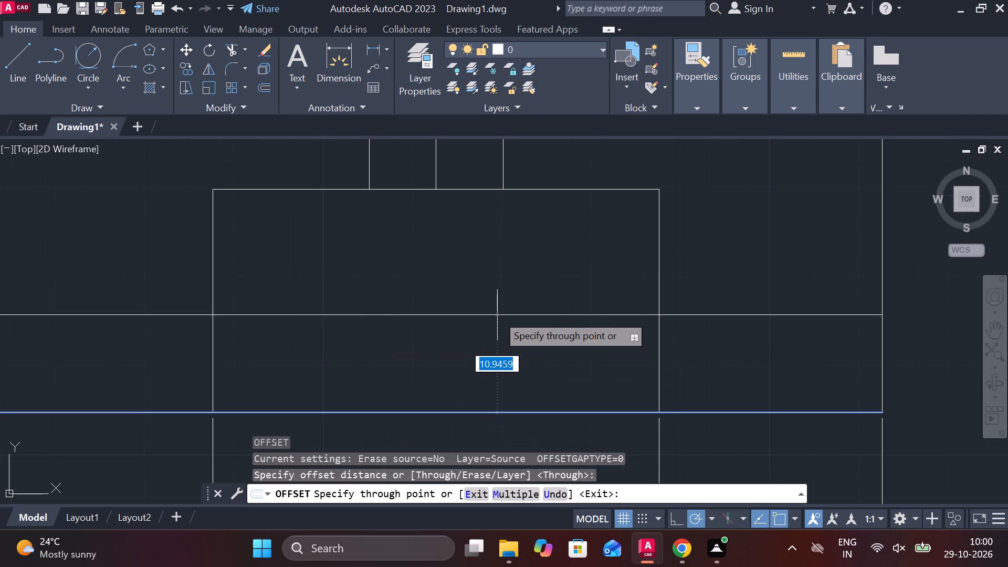
{"action": "type", "text": "20"}
{"action": "key", "text": "Return"}
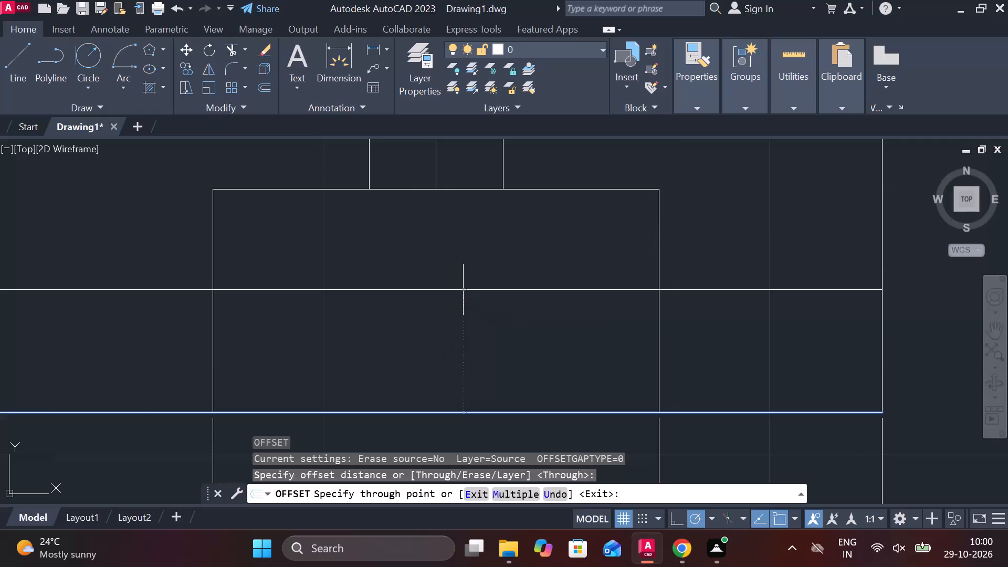
{"action": "scroll", "coordinate": [463, 290], "scroll_direction": "down", "scroll_amount": 1}
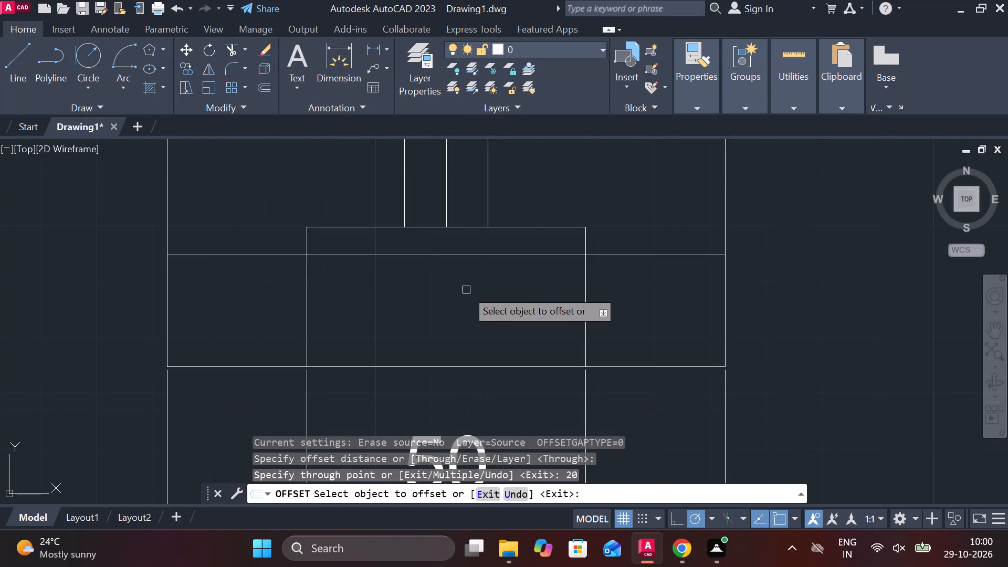
{"action": "key", "text": "Escape"}
Trim the 20 mm offset line on both sides outside the inner rectangle.
{"action": "type", "text": "TR"}
{"action": "key", "text": "space"}
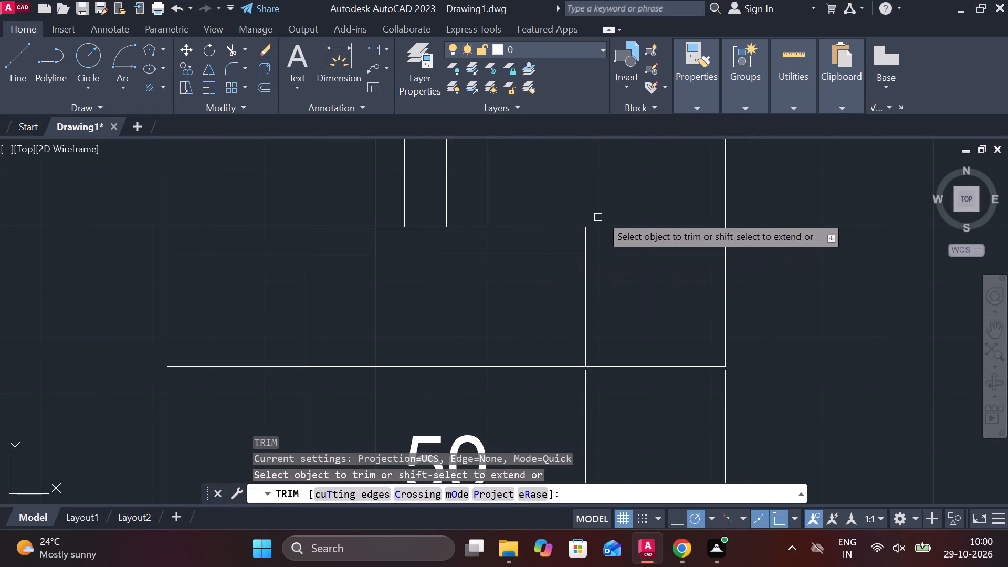
{"action": "left_click_drag", "start_coordinate": [614, 206], "coordinate": [614, 296]}
{"action": "left_click_drag", "start_coordinate": [280, 216], "coordinate": [274, 308]}
{"action": "left_click", "coordinate": [274, 308]}
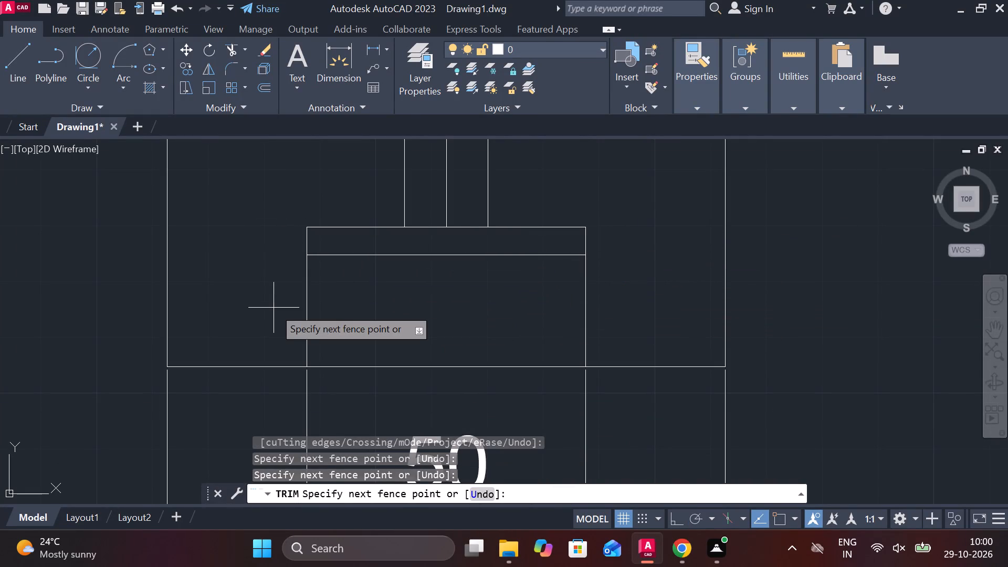
{"action": "left_click", "coordinate": [247, 285]}
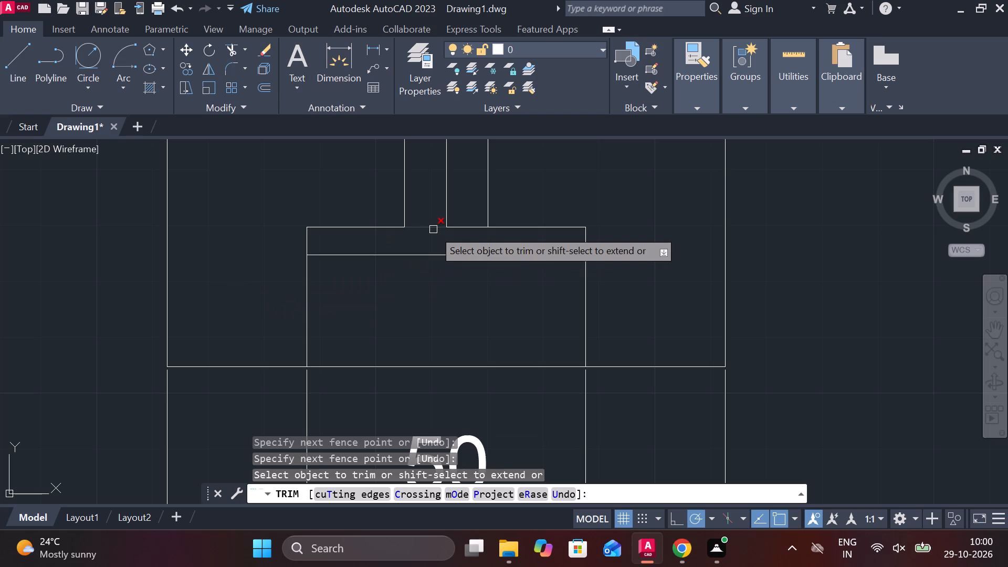
Trim the inner rectangle's top edge between the two offset verticals and remove the centre line between them.
{"action": "left_click", "coordinate": [433, 229]}
{"action": "left_click", "coordinate": [453, 228]}
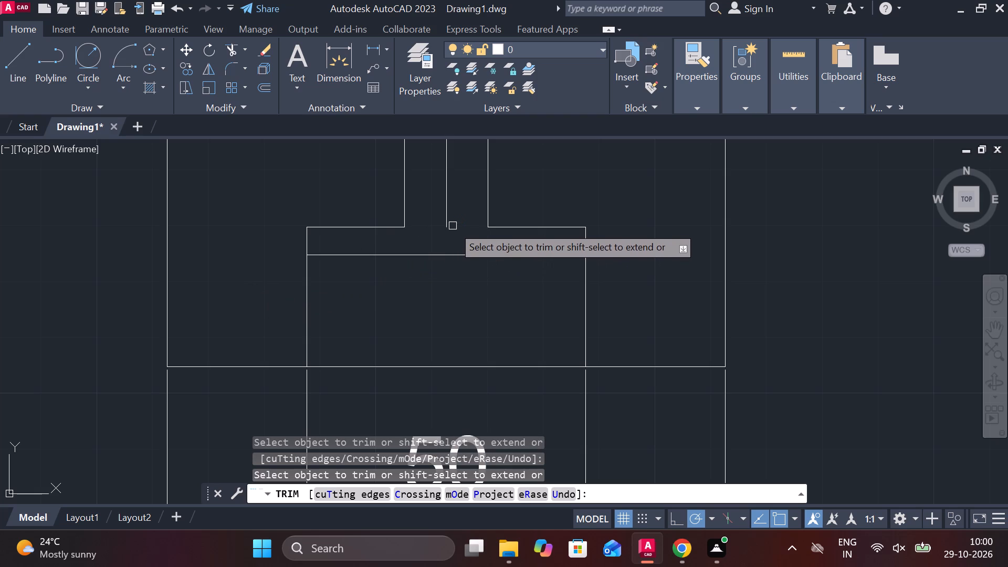
{"action": "left_click", "coordinate": [443, 212]}
{"action": "scroll", "coordinate": [443, 212], "scroll_direction": "down", "scroll_amount": 3}
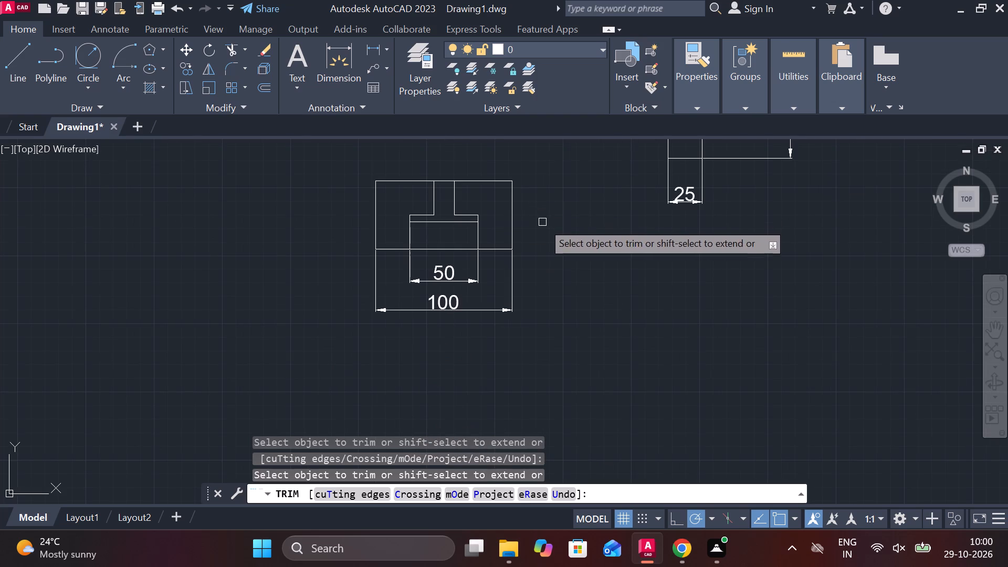
{"action": "middle_click_drag", "start_coordinate": [545, 223], "coordinate": [546, 296]}
{"action": "key", "text": "Escape"}
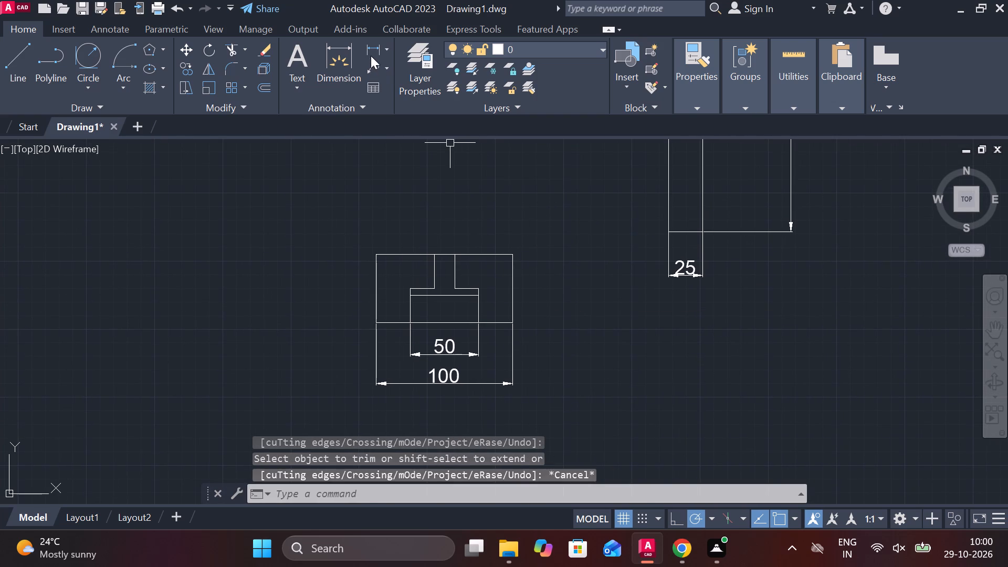
Add a linear dimension for the width between the two upper verticals, placed above the rectangular view.
{"action": "left_click", "coordinate": [371, 56]}
{"action": "left_click", "coordinate": [432, 244]}
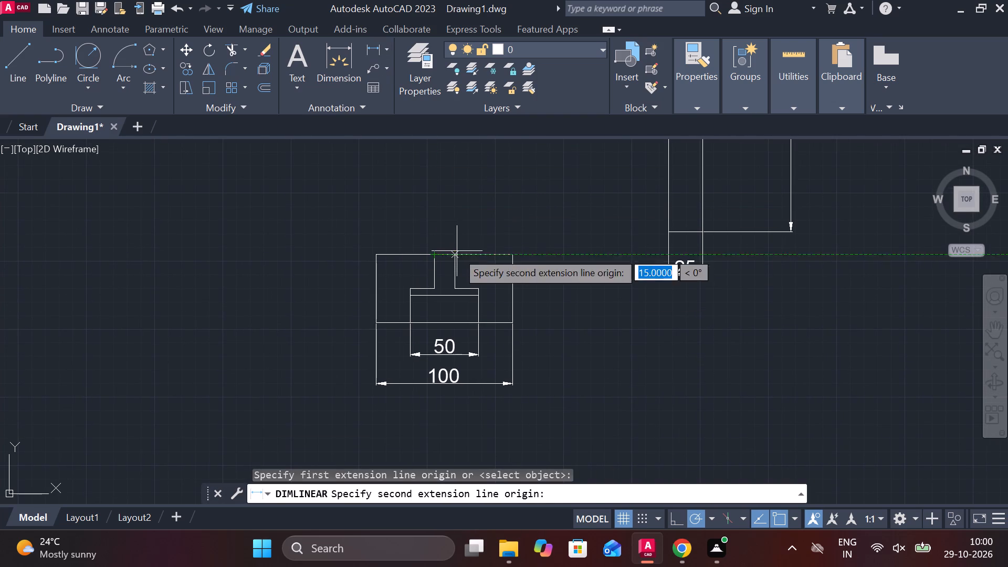
{"action": "left_click", "coordinate": [457, 253]}
{"action": "left_click", "coordinate": [465, 226]}
{"action": "key", "text": "Escape"}
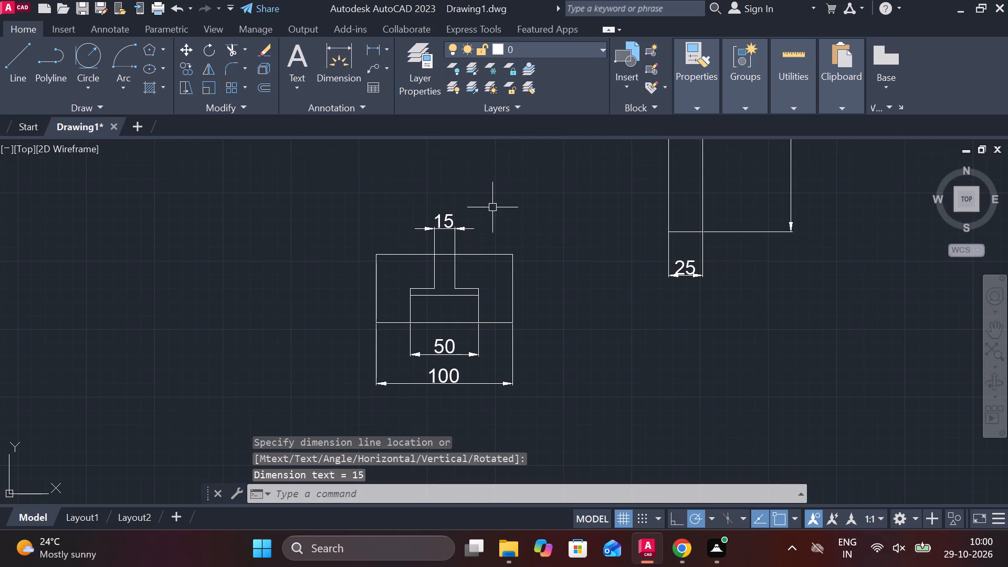
Copy the X-X section label from part 3 to above the 15 mm dimension of the rectangular view.
{"action": "scroll", "coordinate": [447, 213], "scroll_direction": "down", "scroll_amount": 1}
{"action": "middle_click_drag", "start_coordinate": [482, 212], "coordinate": [461, 280]}
{"action": "scroll", "coordinate": [652, 277], "scroll_direction": "down", "scroll_amount": 1}
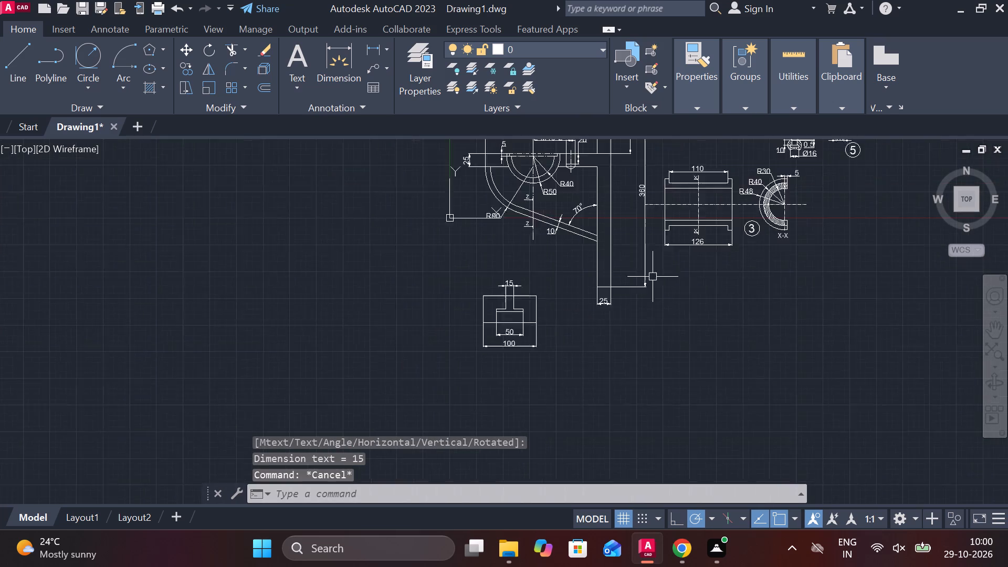
{"action": "scroll", "coordinate": [653, 277], "scroll_direction": "down", "scroll_amount": 1}
{"action": "middle_click_drag", "start_coordinate": [788, 323], "coordinate": [256, 270]}
{"action": "middle_click_drag", "start_coordinate": [313, 230], "coordinate": [611, 412]}
{"action": "scroll", "coordinate": [551, 340], "scroll_direction": "up", "scroll_amount": 3}
{"action": "middle_click_drag", "start_coordinate": [500, 371], "coordinate": [650, 176]}
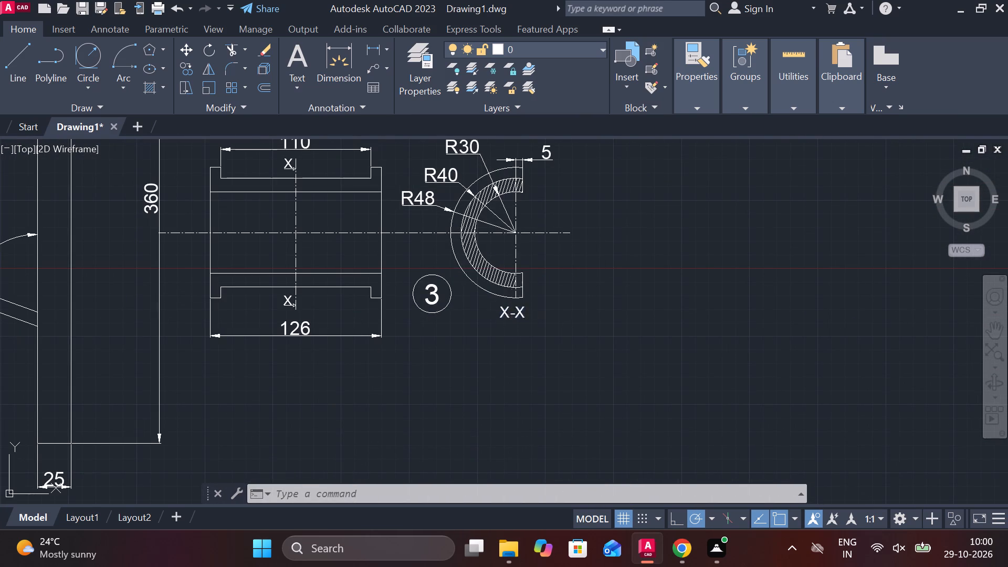
{"action": "left_click", "coordinate": [512, 315]}
{"action": "type", "text": "CO"}
{"action": "key", "text": "Return"}
{"action": "left_click", "coordinate": [602, 313]}
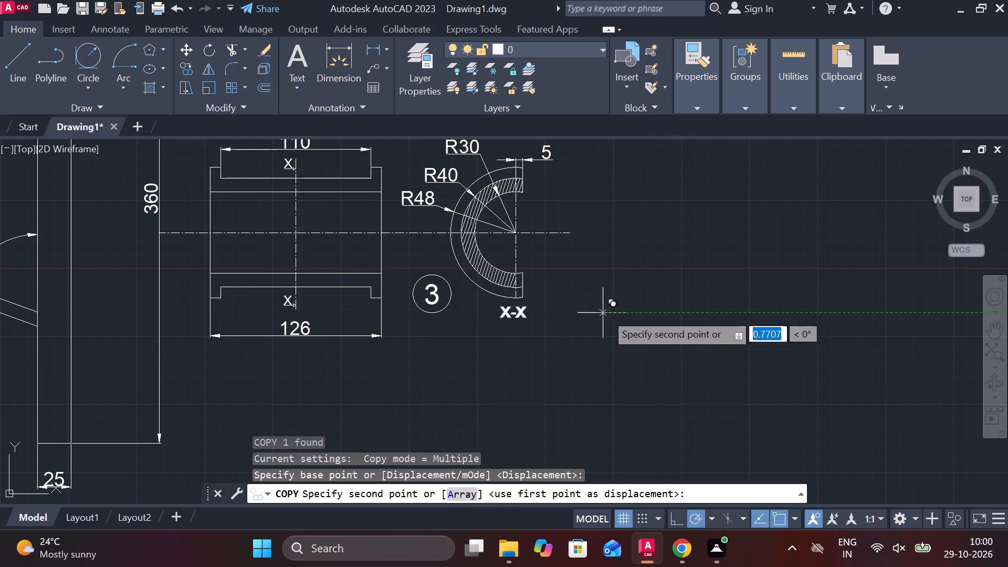
{"action": "scroll", "coordinate": [611, 313], "scroll_direction": "down", "scroll_amount": 1}
{"action": "middle_click_drag", "start_coordinate": [437, 375], "coordinate": [798, 304]}
{"action": "scroll", "coordinate": [517, 295], "scroll_direction": "up", "scroll_amount": 2}
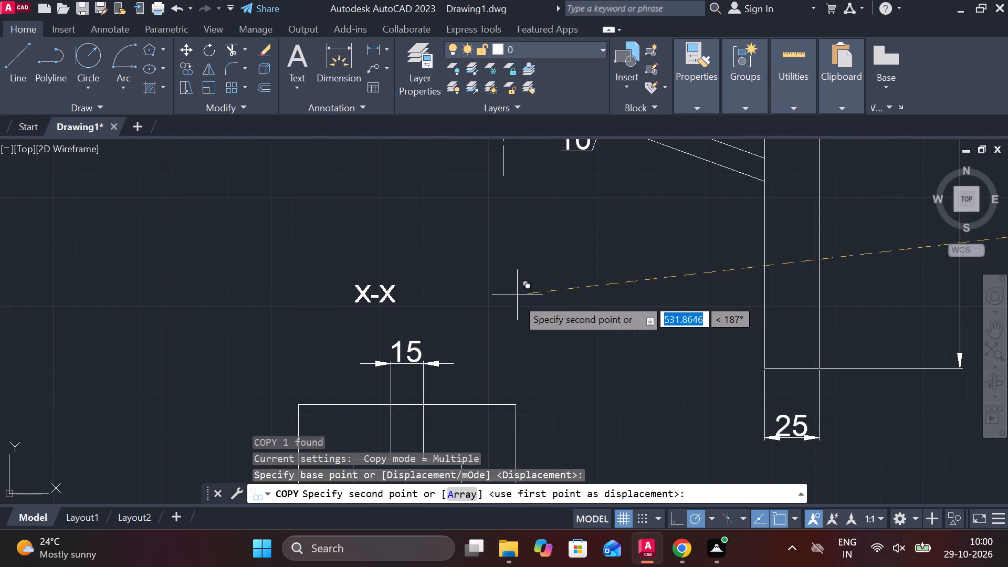
{"action": "left_click", "coordinate": [550, 293]}
{"action": "key", "text": "Escape"}
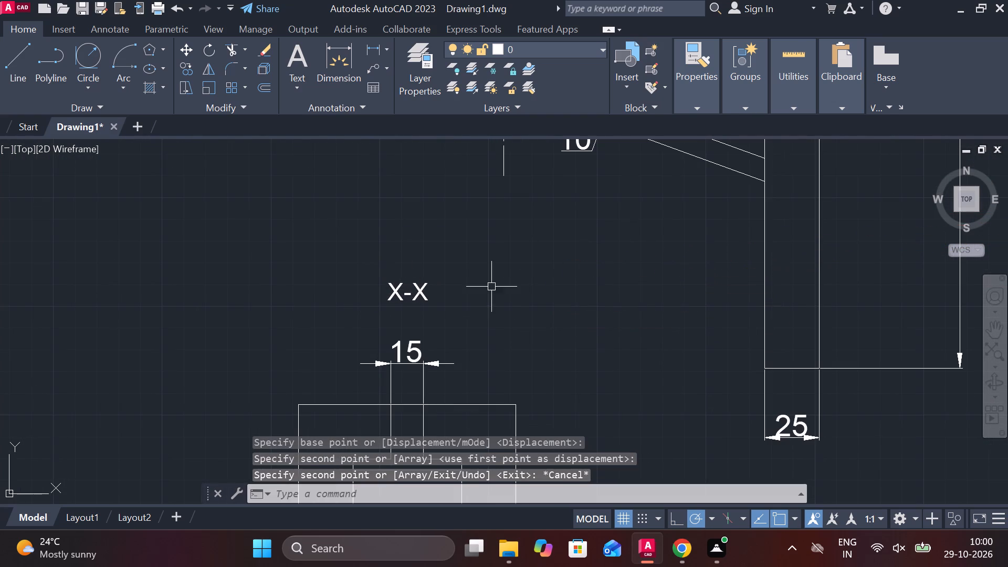
Change the copied section label's text to Z-Z.
{"action": "scroll", "coordinate": [491, 287], "scroll_direction": "down", "scroll_amount": 2}
{"action": "double_click", "coordinate": [466, 290]}
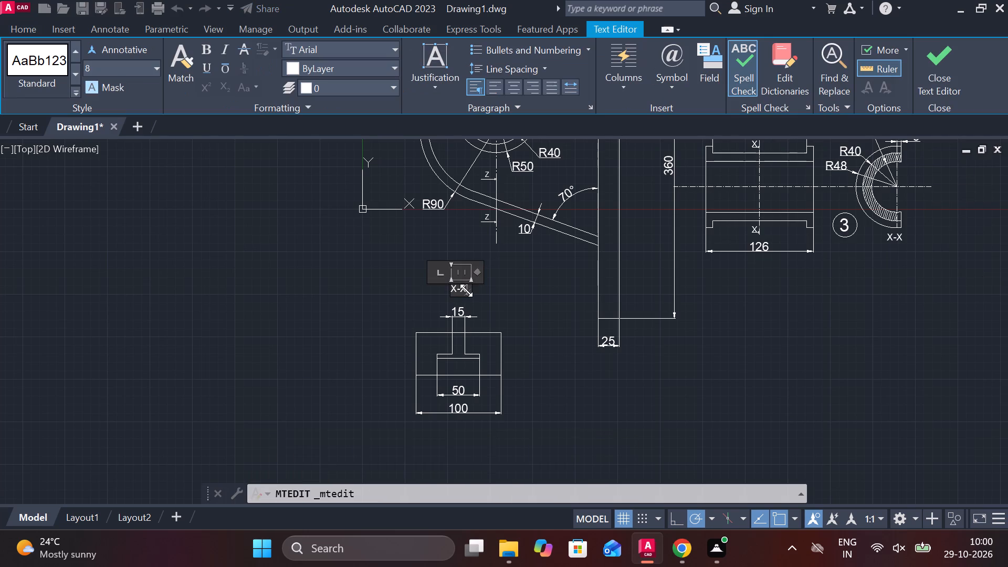
{"action": "scroll", "coordinate": [467, 290], "scroll_direction": "up", "scroll_amount": 2}
{"action": "key", "text": "BackSpace"}
{"action": "key", "text": "BackSpace"}
{"action": "key", "text": "BackSpace"}
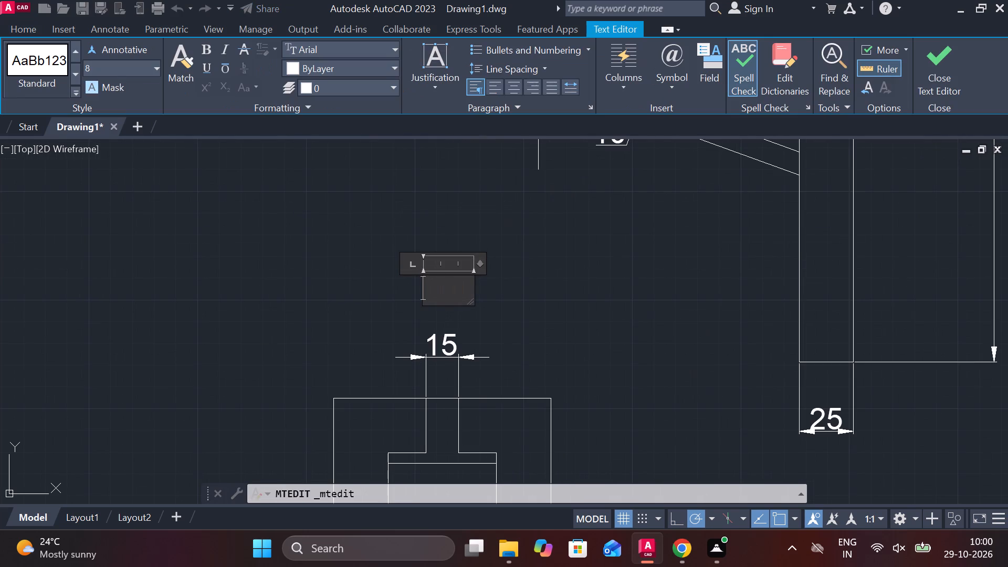
{"action": "key", "text": "z"}
{"action": "type", "text": "-Z"}
{"action": "left_click", "coordinate": [922, 93]}
{"action": "key", "text": "Escape"}
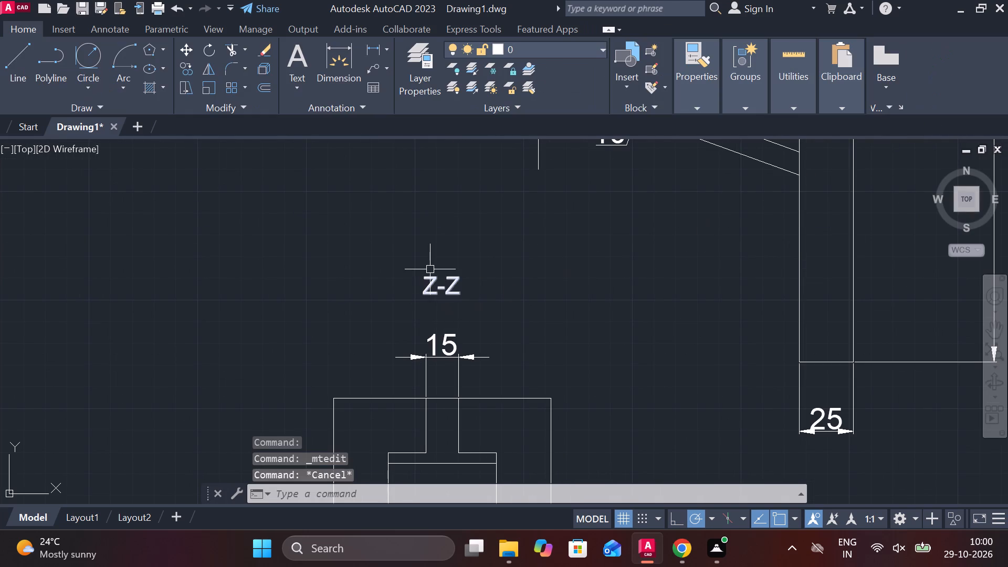
Move the Z-Z label slightly down, closer to the 15 mm dimension.
{"action": "left_click", "coordinate": [440, 293]}
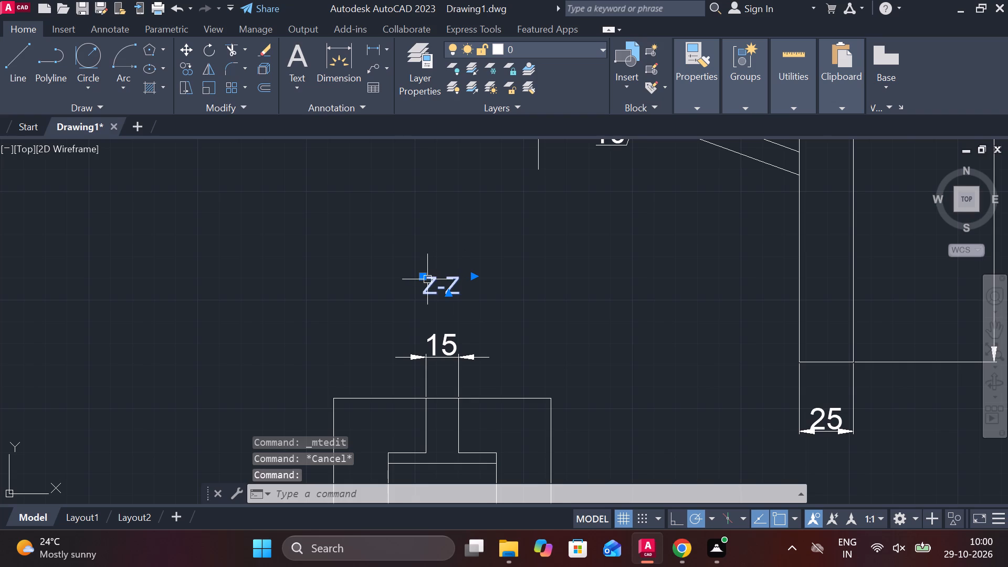
{"action": "left_click", "coordinate": [426, 279]}
{"action": "left_click", "coordinate": [423, 289]}
{"action": "key", "text": "Escape"}
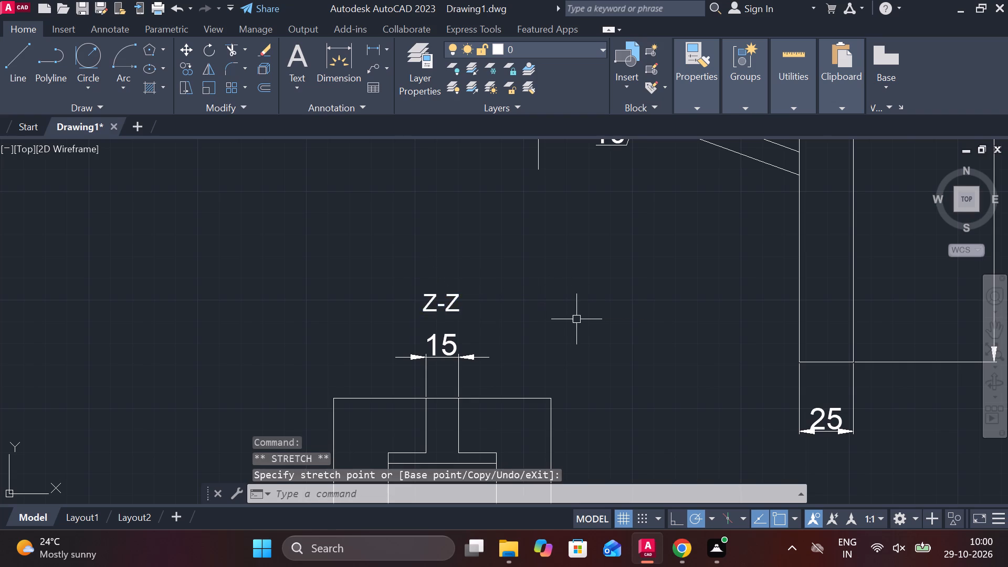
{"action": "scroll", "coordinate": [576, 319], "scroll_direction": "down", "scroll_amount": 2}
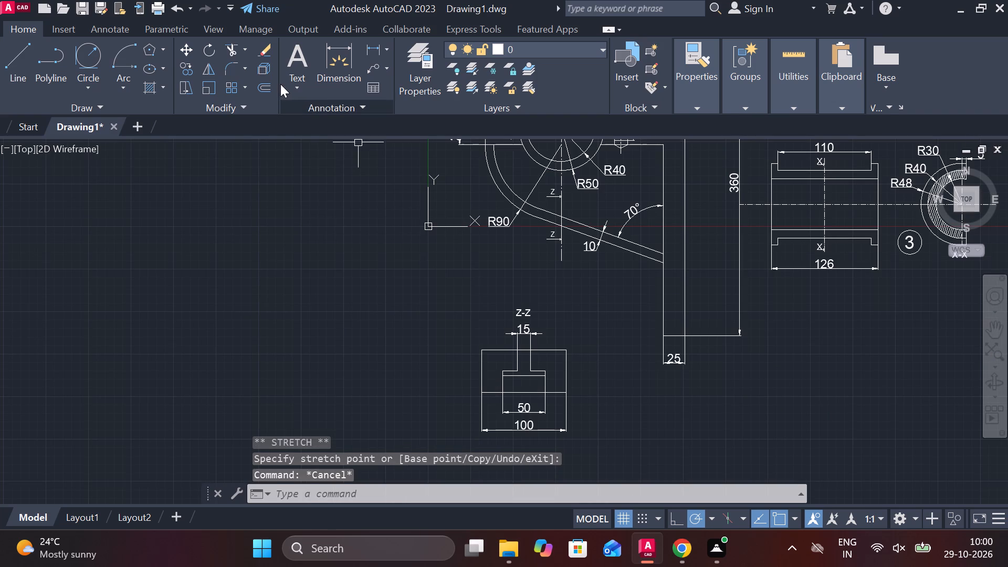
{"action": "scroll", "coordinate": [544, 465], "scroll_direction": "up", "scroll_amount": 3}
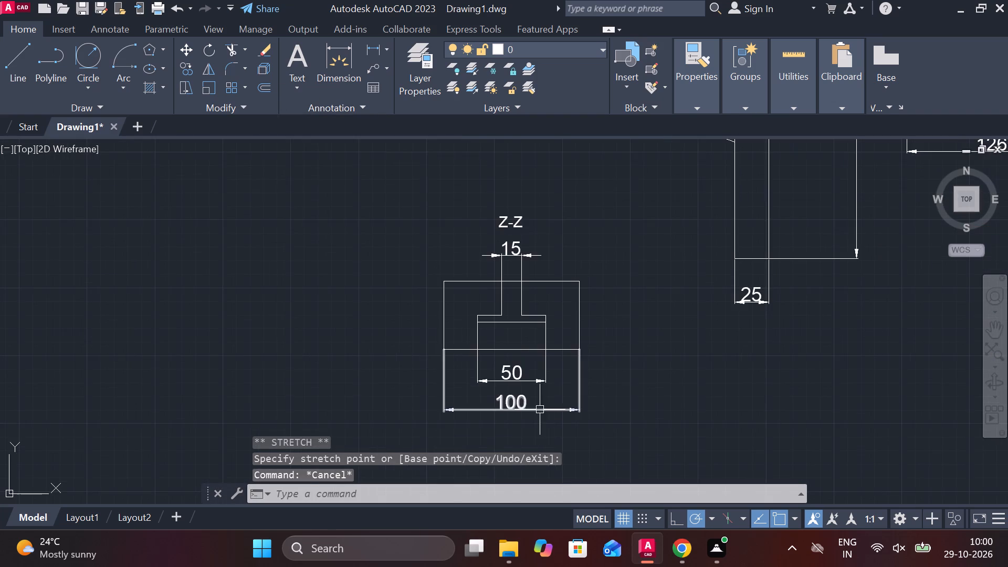
Draw a sloping line across the base of the Z-Z section's 15 mm stem, from the lower corner to the opposite vertical.
{"action": "scroll", "coordinate": [532, 351], "scroll_direction": "up", "scroll_amount": 3}
{"action": "key", "text": "l"}
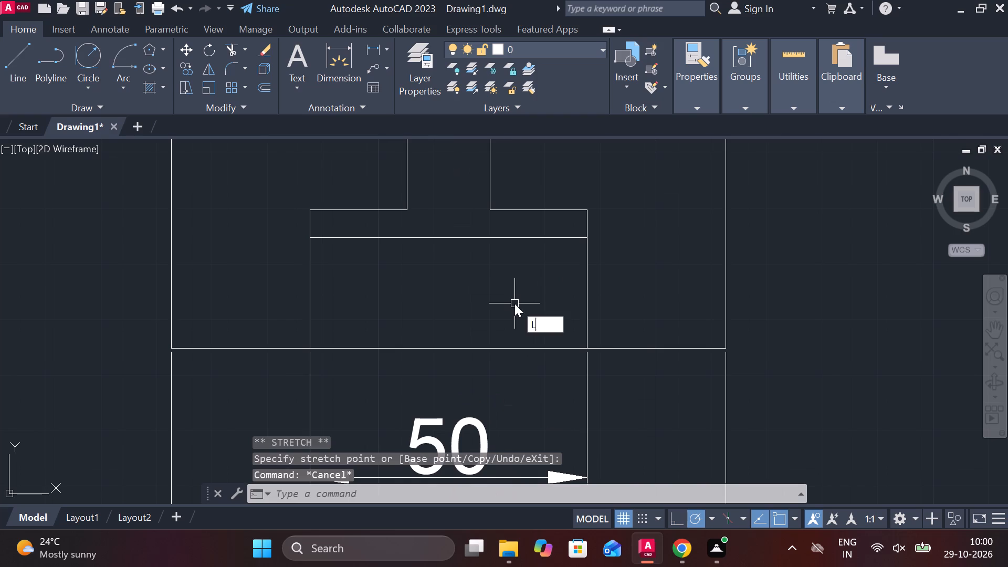
{"action": "key", "text": "Return"}
{"action": "left_click", "coordinate": [403, 209]}
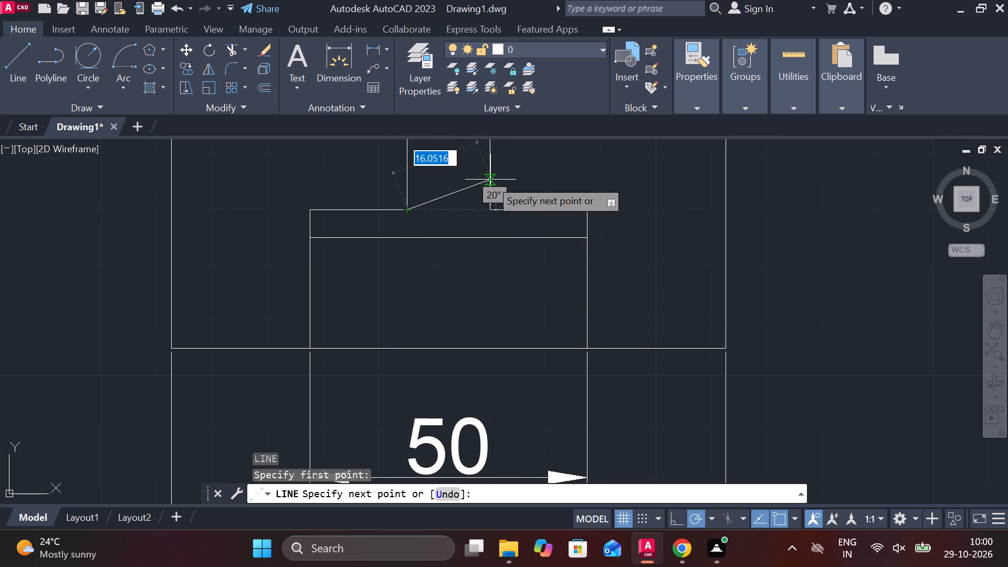
{"action": "left_click", "coordinate": [490, 180]}
{"action": "key", "text": "Escape"}
Hatch the Z-Z section's flange and the area under the sloping line with the hatch scale set to 0.8.
{"action": "left_click", "coordinate": [155, 82]}
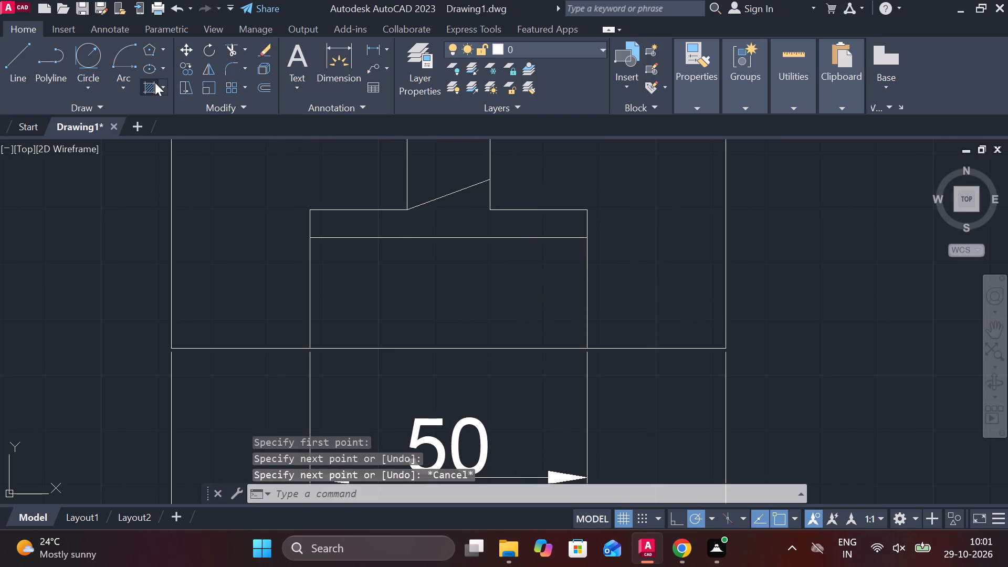
{"action": "left_click", "coordinate": [466, 210]}
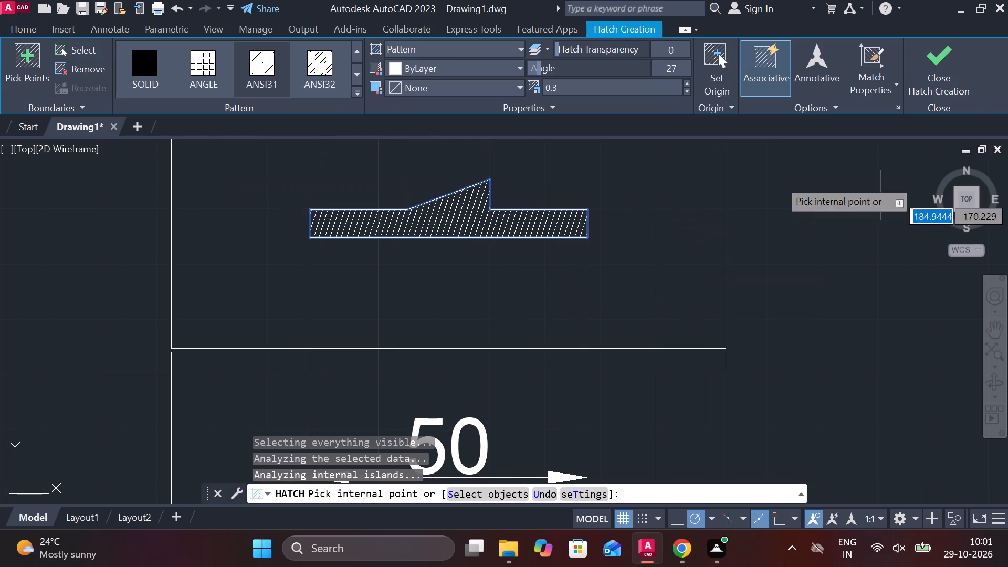
{"action": "left_click", "coordinate": [624, 91]}
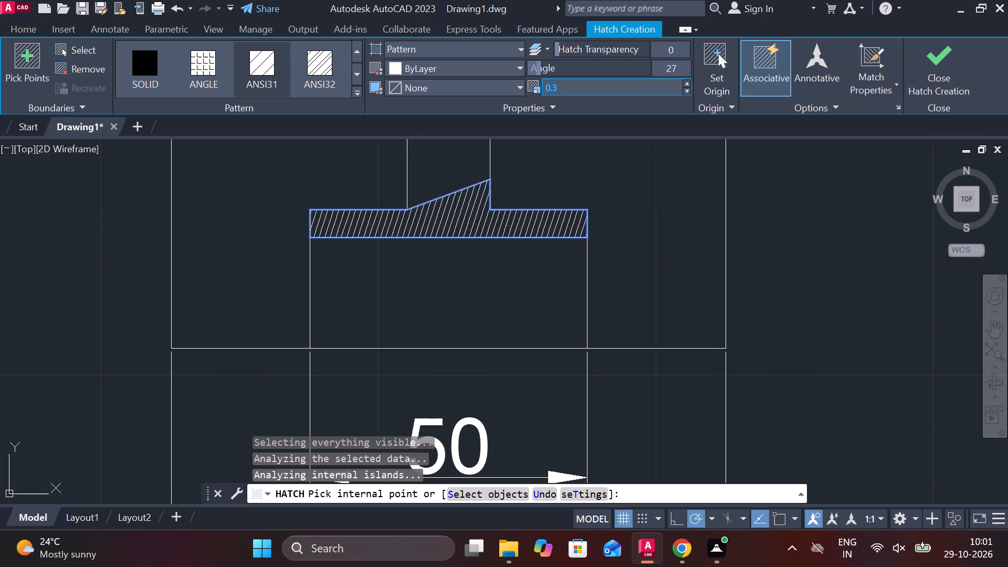
{"action": "type", "text": ".8"}
{"action": "key", "text": "Return"}
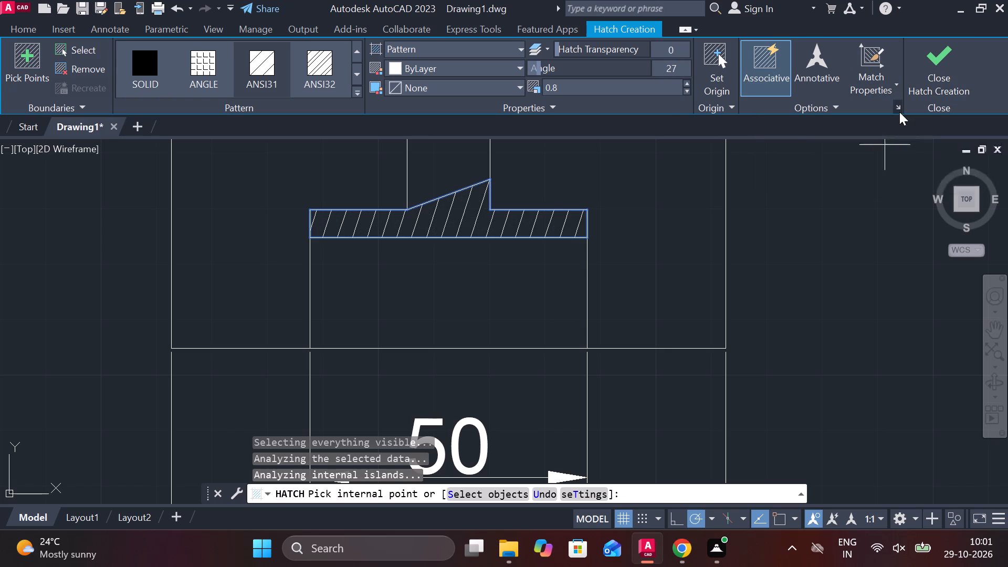
{"action": "left_click", "coordinate": [912, 76]}
Move the whole Z-Z section view with its label and dimensions up and across, closer beneath part 1's bracket.
{"action": "scroll", "coordinate": [869, 213], "scroll_direction": "down", "scroll_amount": 2}
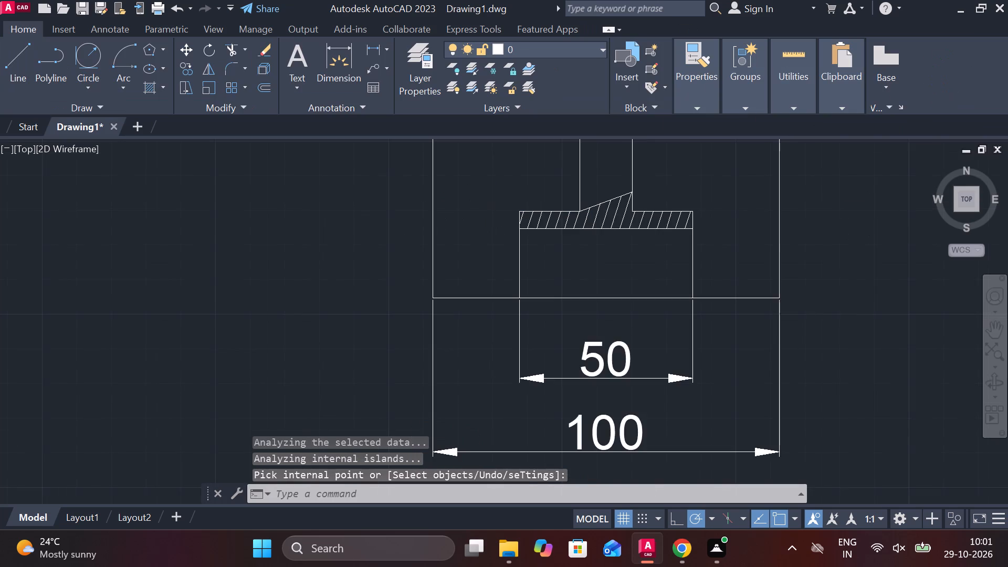
{"action": "scroll", "coordinate": [869, 213], "scroll_direction": "down", "scroll_amount": 1}
{"action": "middle_click_drag", "start_coordinate": [875, 255], "coordinate": [809, 255]}
{"action": "scroll", "coordinate": [784, 255], "scroll_direction": "down", "scroll_amount": 1}
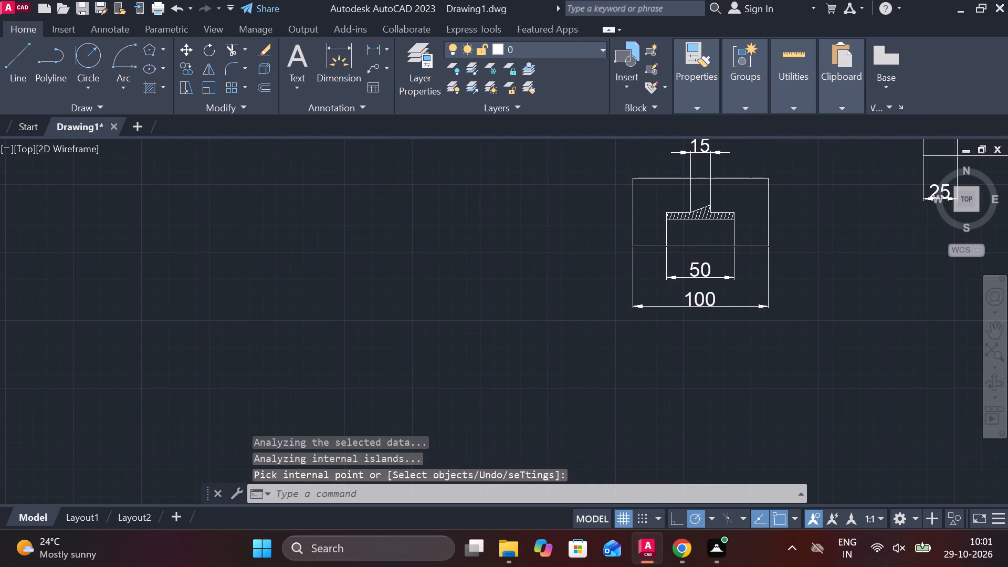
{"action": "middle_click_drag", "start_coordinate": [786, 255], "coordinate": [685, 314]}
{"action": "left_click", "coordinate": [561, 216]}
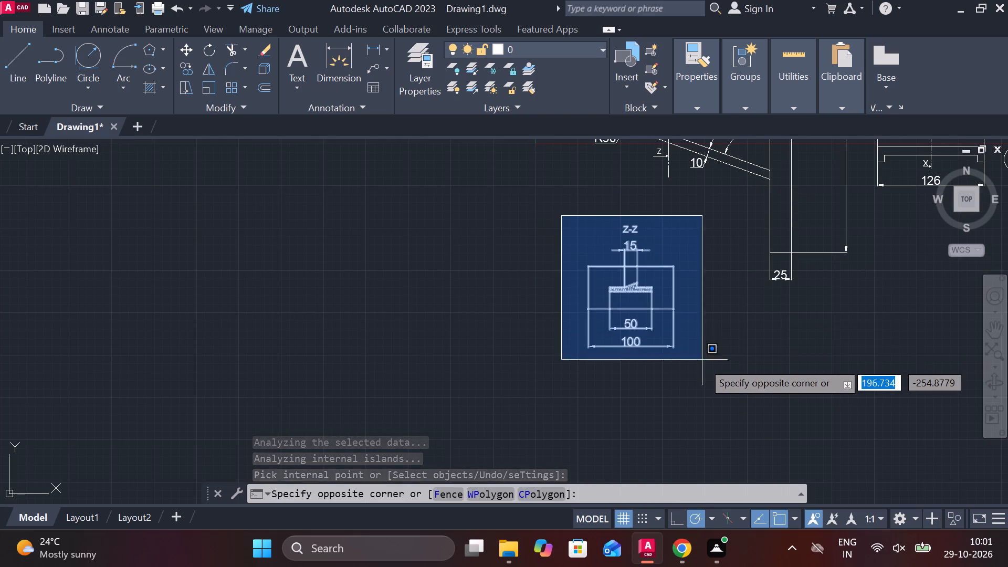
{"action": "left_click", "coordinate": [703, 366]}
{"action": "key", "text": "m"}
{"action": "key", "text": "Return"}
{"action": "left_click", "coordinate": [744, 319]}
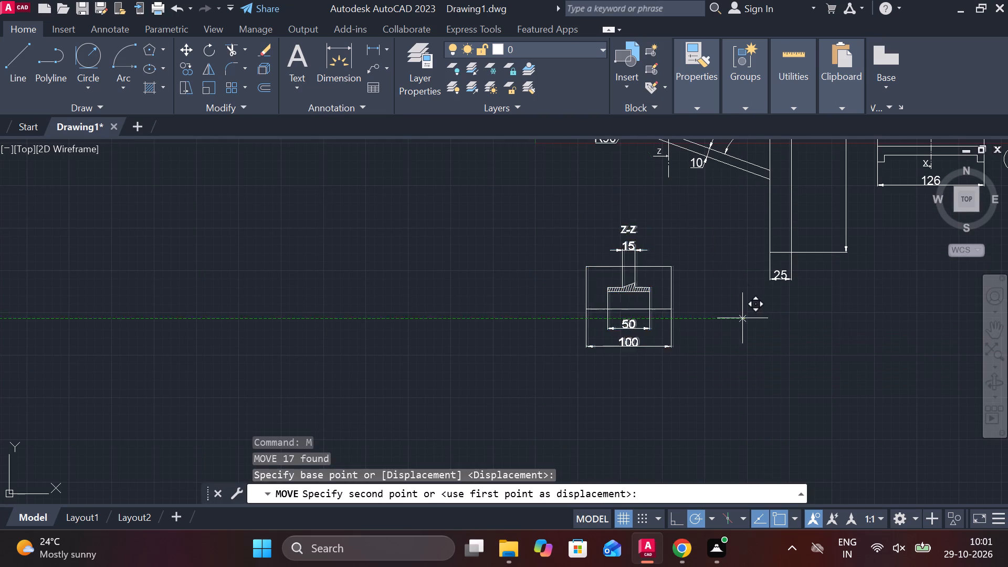
{"action": "middle_click_drag", "start_coordinate": [704, 275], "coordinate": [712, 385]}
{"action": "scroll", "coordinate": [716, 358], "scroll_direction": "down", "scroll_amount": 1}
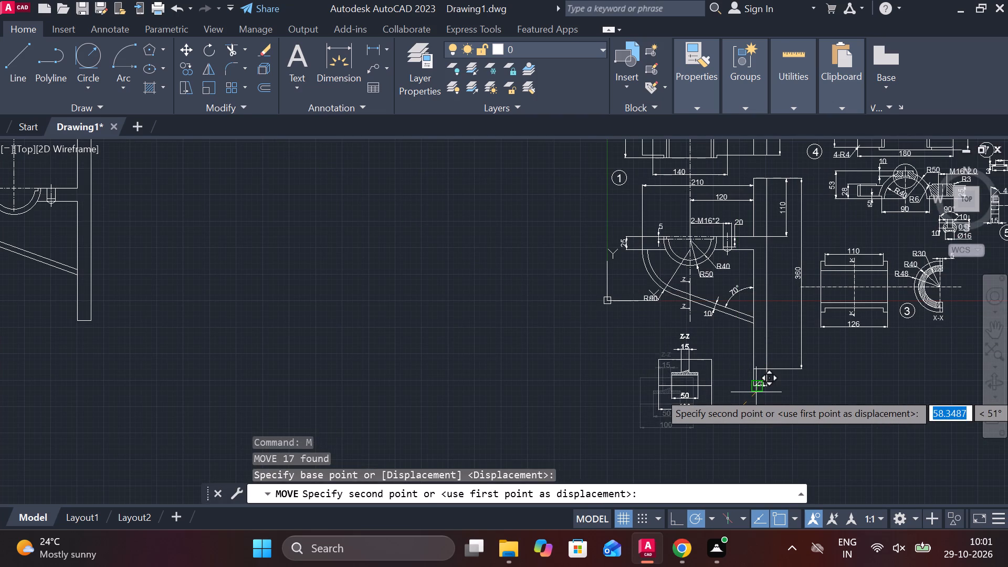
{"action": "left_click", "coordinate": [756, 386]}
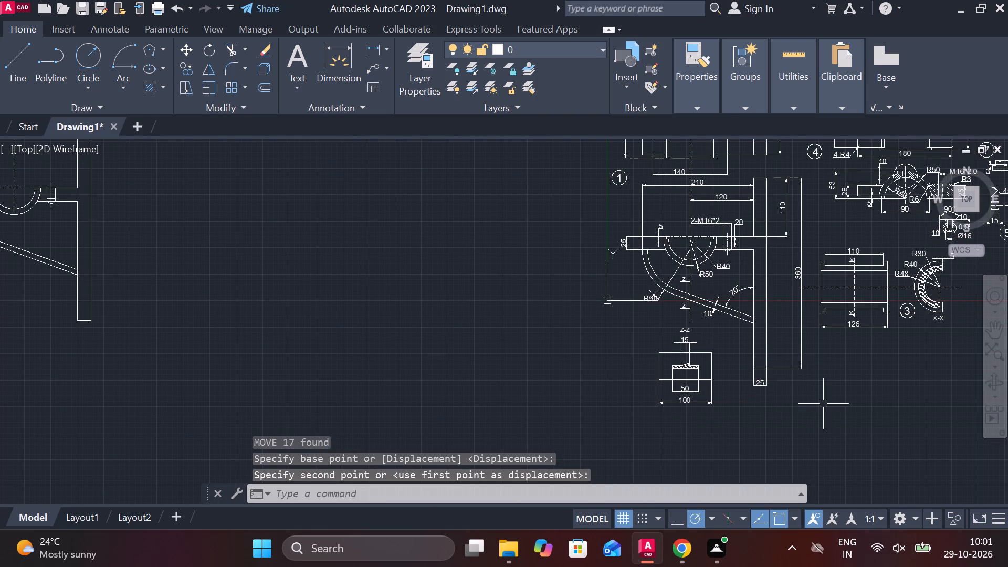
Look over the complete set of numbered part drawings and the free space beside them.
{"action": "scroll", "coordinate": [824, 405], "scroll_direction": "down", "scroll_amount": 1}
{"action": "middle_click_drag", "start_coordinate": [854, 405], "coordinate": [723, 397]}
{"action": "key", "text": "Escape"}
{"action": "middle_click_drag", "start_coordinate": [847, 391], "coordinate": [632, 377]}
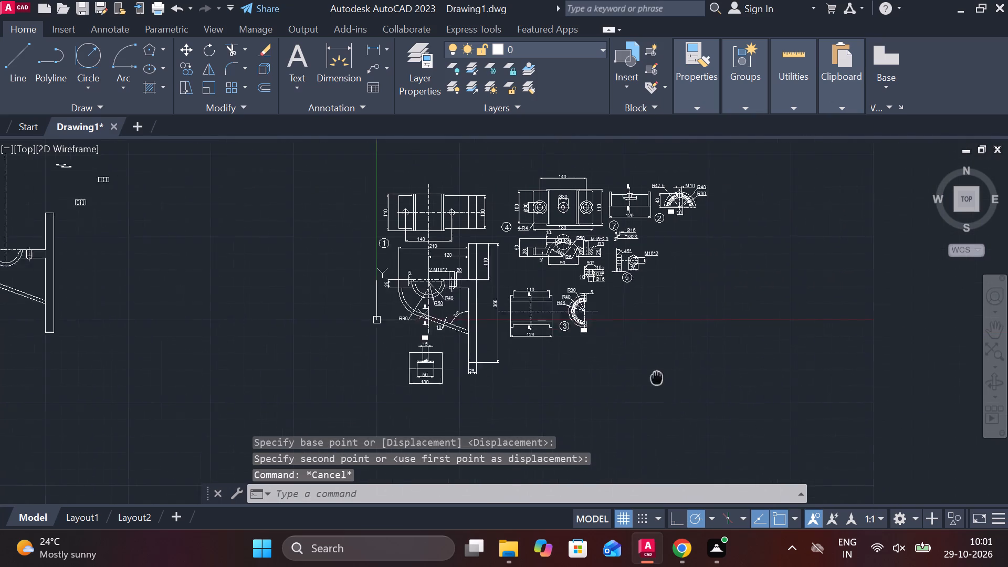
{"action": "middle_click_drag", "start_coordinate": [632, 377], "coordinate": [627, 377]}
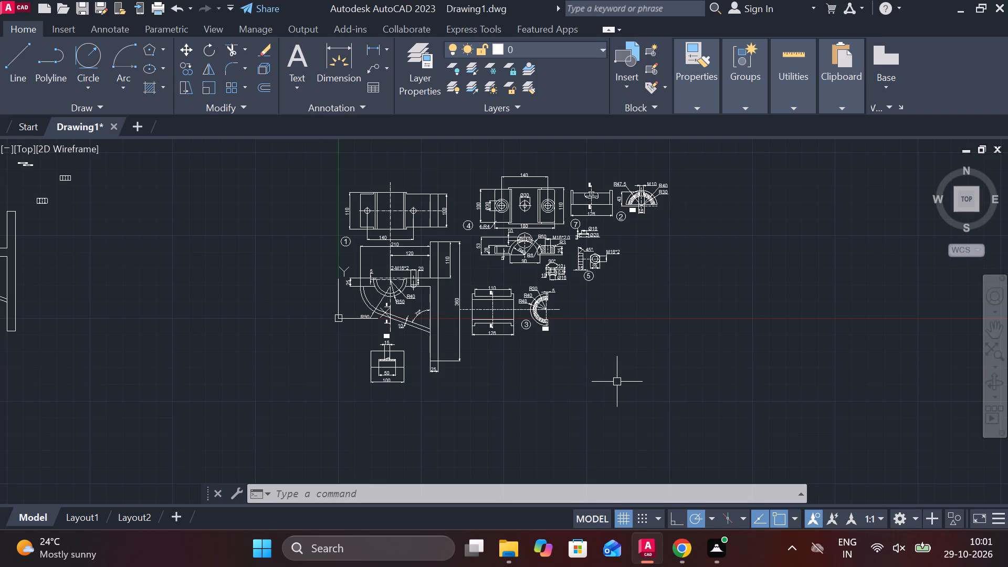
{"action": "middle_click_drag", "start_coordinate": [715, 440], "coordinate": [622, 422]}
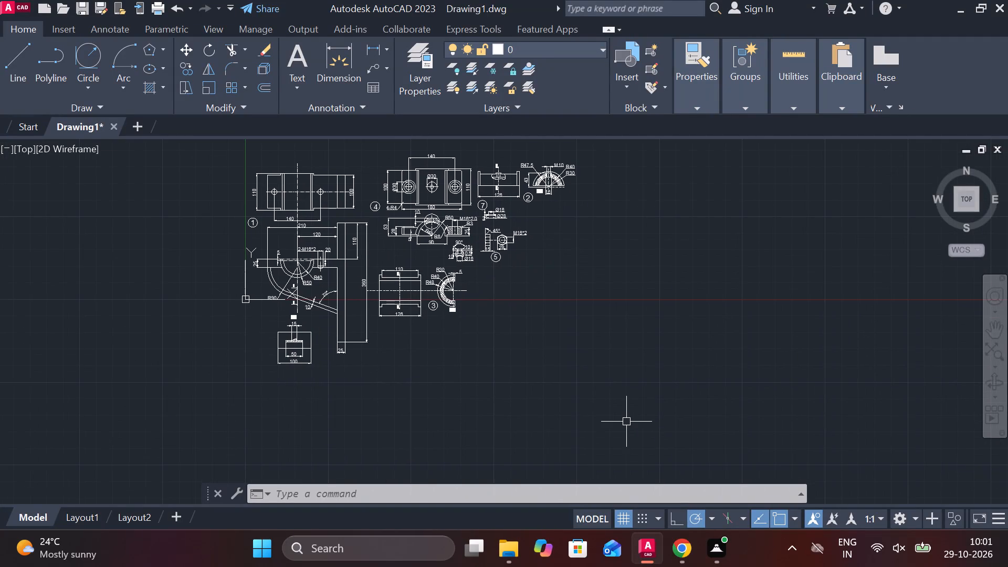
{"action": "scroll", "coordinate": [559, 236], "scroll_direction": "up", "scroll_amount": 1}
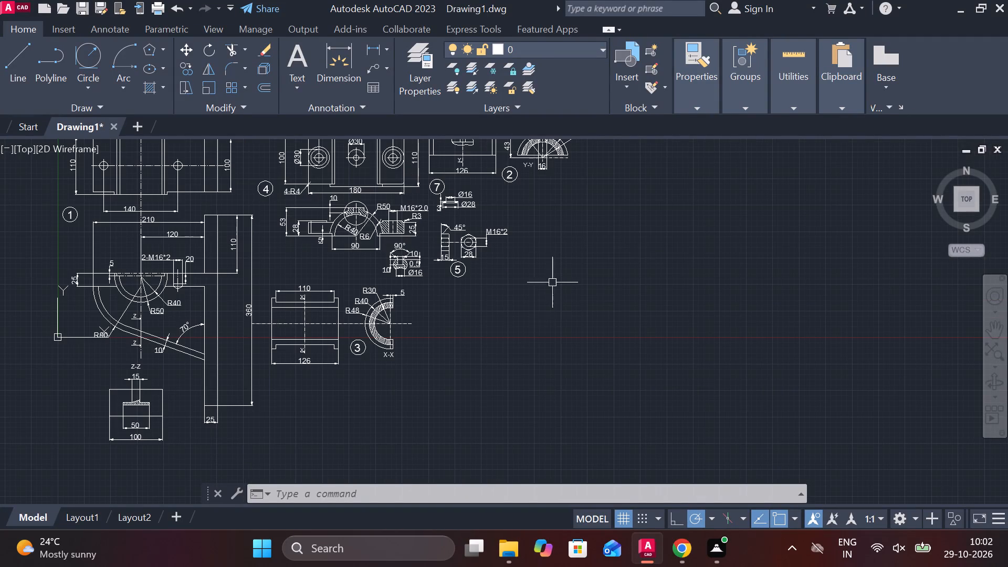
{"action": "middle_click_drag", "start_coordinate": [540, 194], "coordinate": [538, 266]}
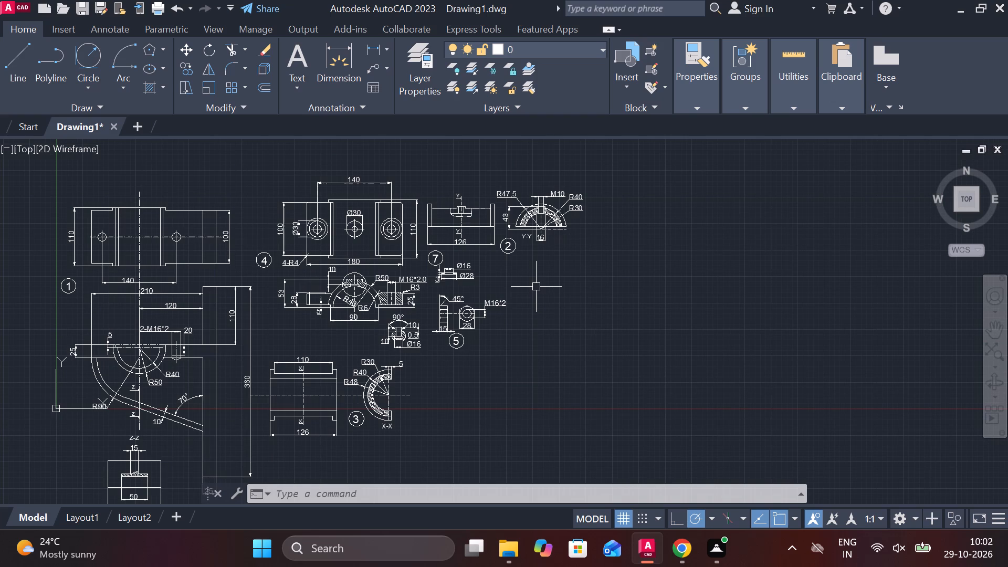
Draw a closed rectangle 60 mm wide and 16 mm high with lines in the empty area below part 2.
{"action": "scroll", "coordinate": [533, 290], "scroll_direction": "up", "scroll_amount": 2}
{"action": "middle_click_drag", "start_coordinate": [533, 290], "coordinate": [495, 292]}
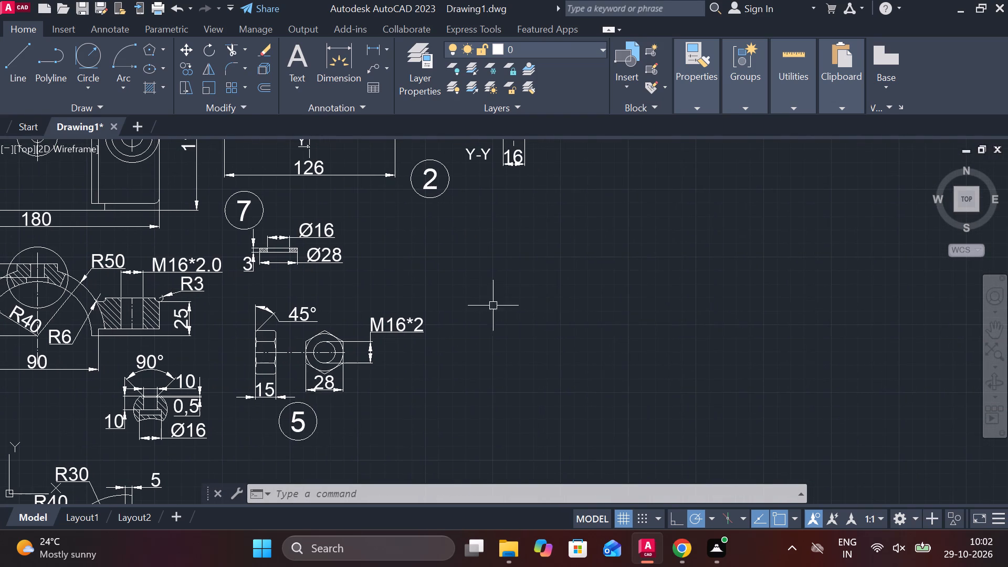
{"action": "key", "text": "l"}
{"action": "key", "text": "Return"}
{"action": "left_click", "coordinate": [435, 235]}
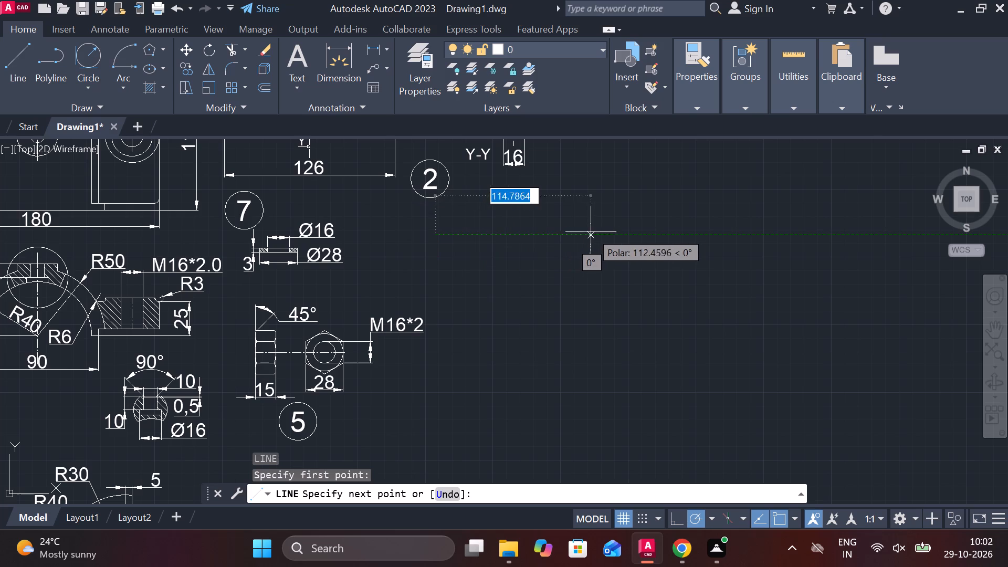
{"action": "type", "text": "60"}
{"action": "key", "text": "Return"}
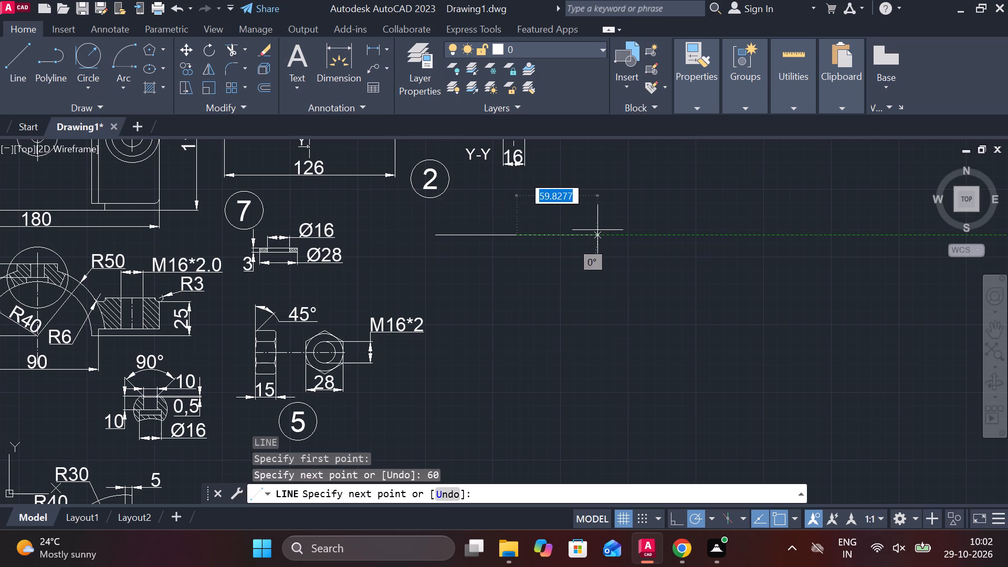
{"action": "scroll", "coordinate": [498, 284], "scroll_direction": "up", "scroll_amount": 2}
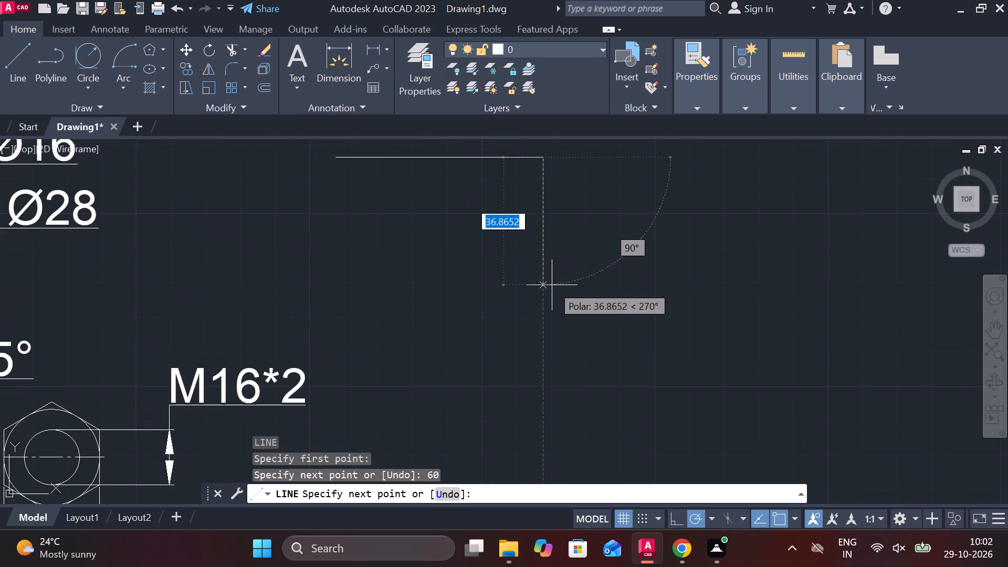
{"action": "type", "text": "16"}
{"action": "key", "text": "space"}
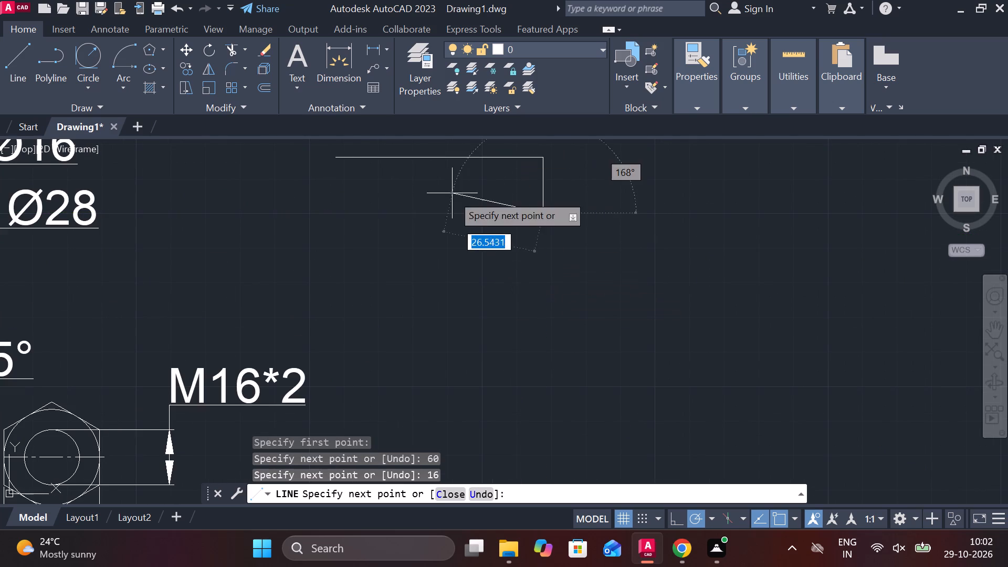
{"action": "type", "text": "60"}
{"action": "key", "text": "Return"}
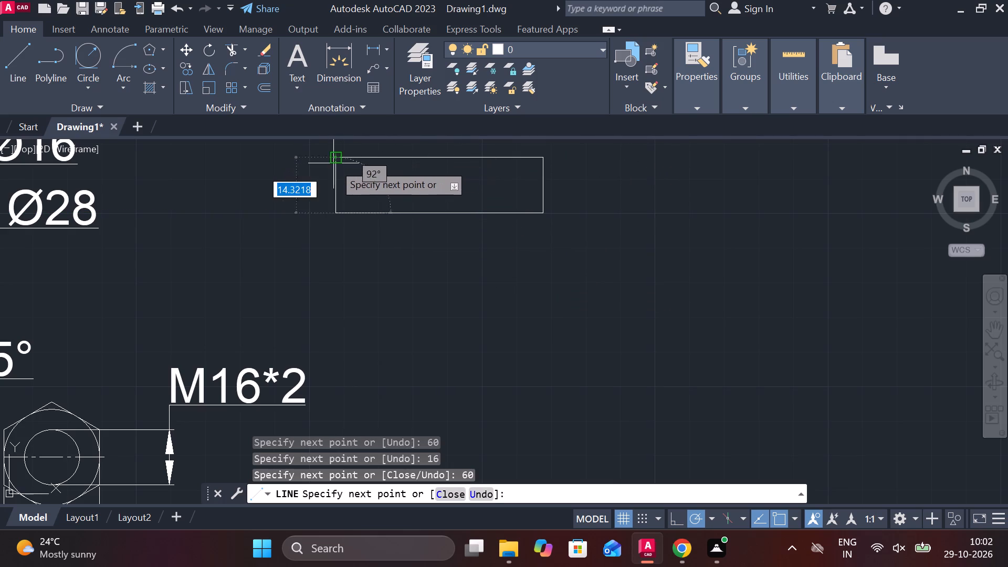
{"action": "left_click", "coordinate": [337, 154]}
{"action": "key", "text": "Escape"}
Offset both short end edges of the 60 by 16 mm rectangle inward by 20 mm.
{"action": "middle_click_drag", "start_coordinate": [396, 181], "coordinate": [421, 186]}
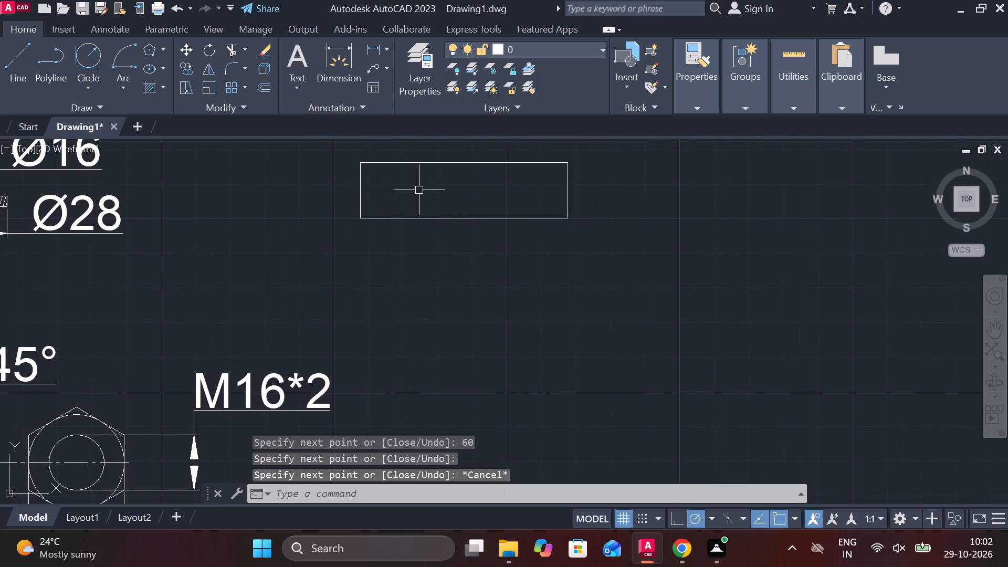
{"action": "middle_click_drag", "start_coordinate": [432, 193], "coordinate": [424, 251]}
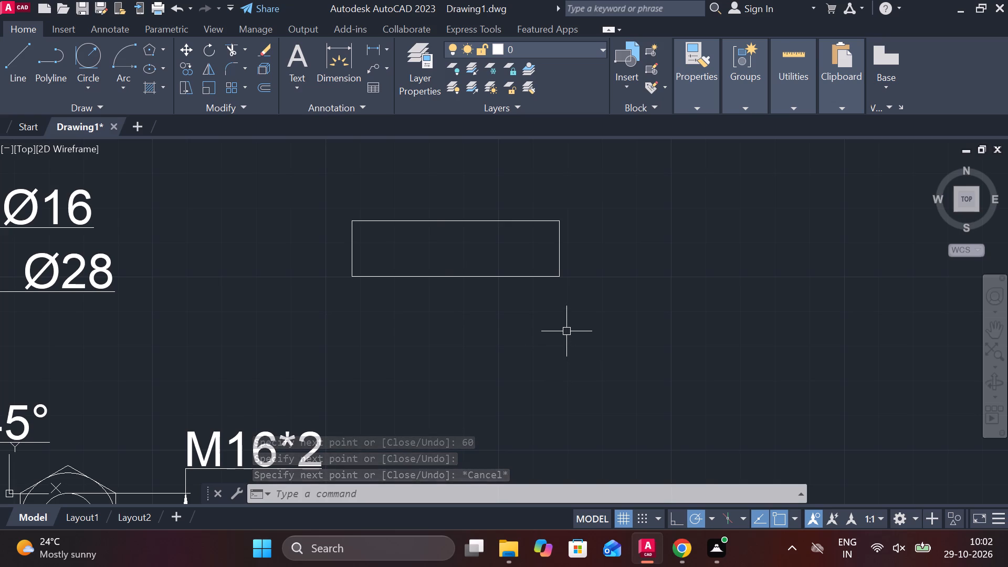
{"action": "left_click", "coordinate": [559, 251]}
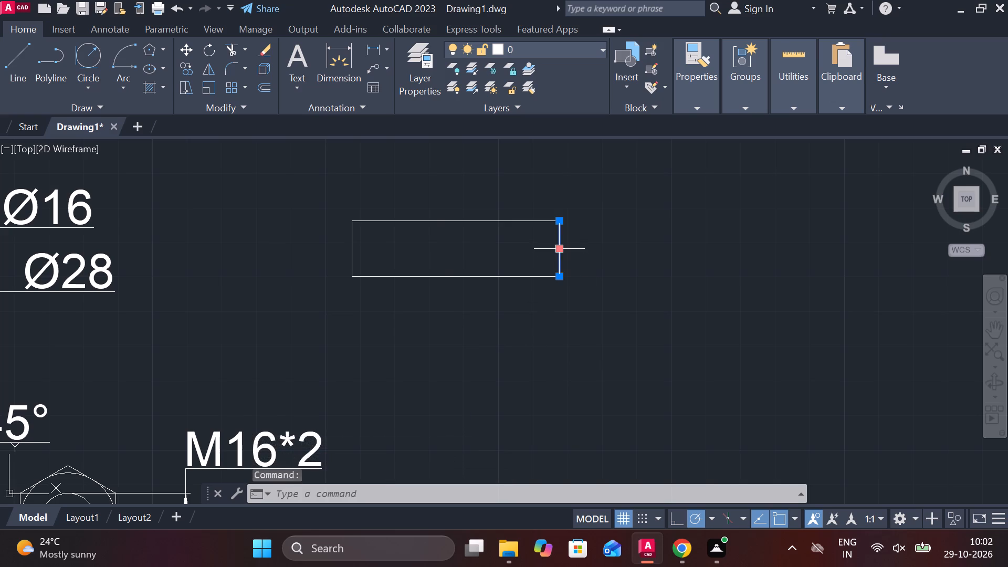
{"action": "key", "text": "o"}
{"action": "key", "text": "Return"}
{"action": "key", "text": "Return"}
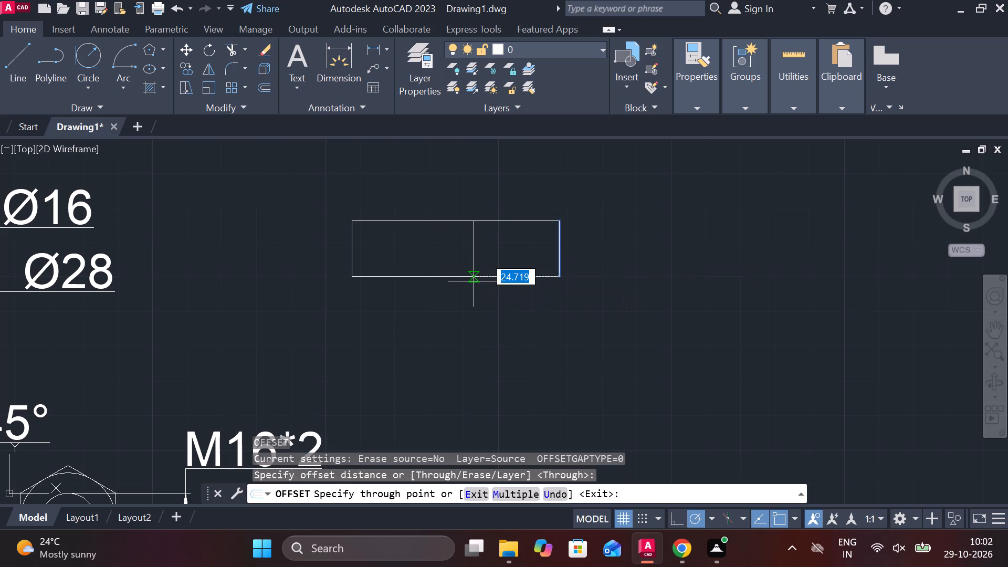
{"action": "type", "text": "20"}
{"action": "key", "text": "Return"}
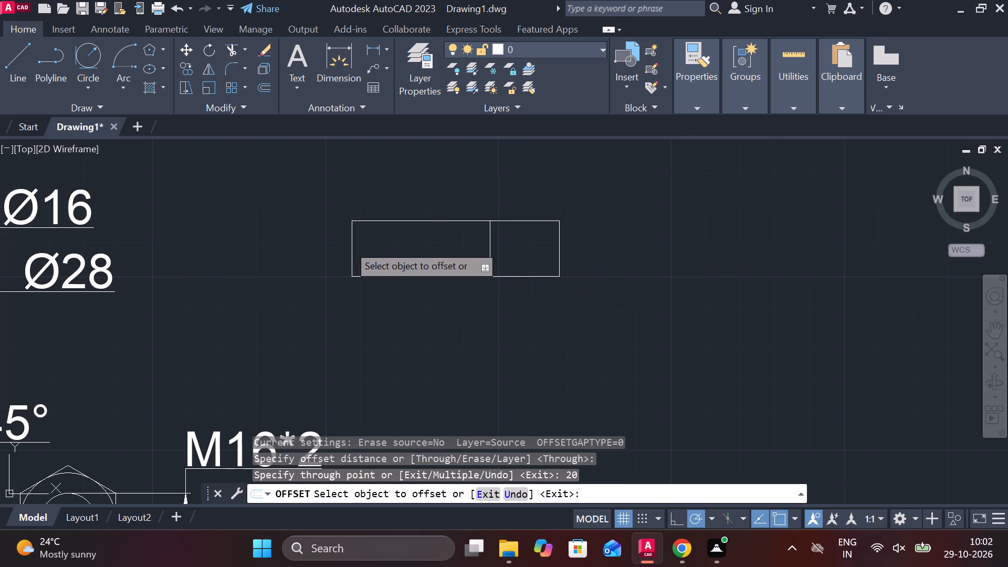
{"action": "left_click", "coordinate": [348, 245]}
{"action": "type", "text": "20"}
{"action": "key", "text": "Return"}
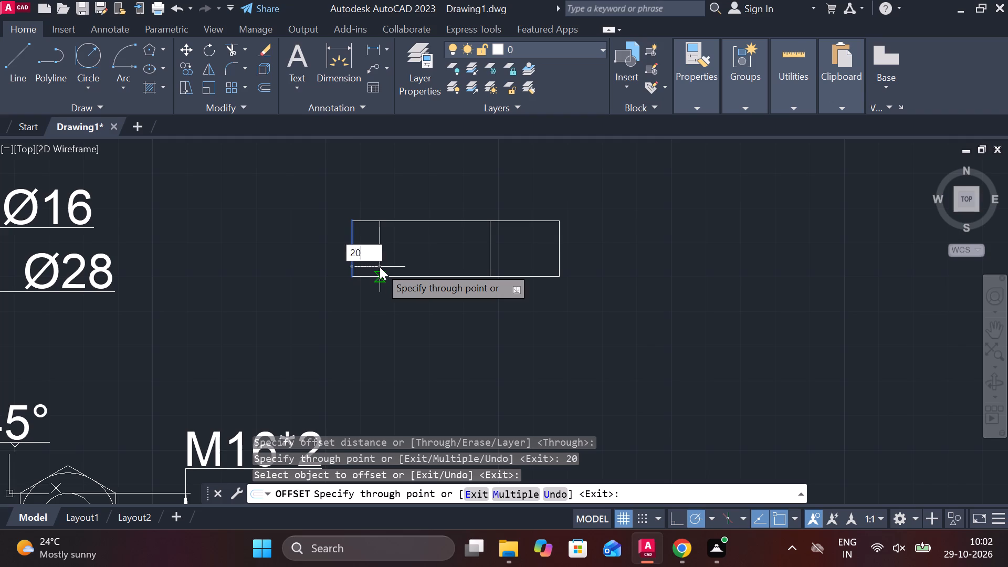
{"action": "key", "text": "Escape"}
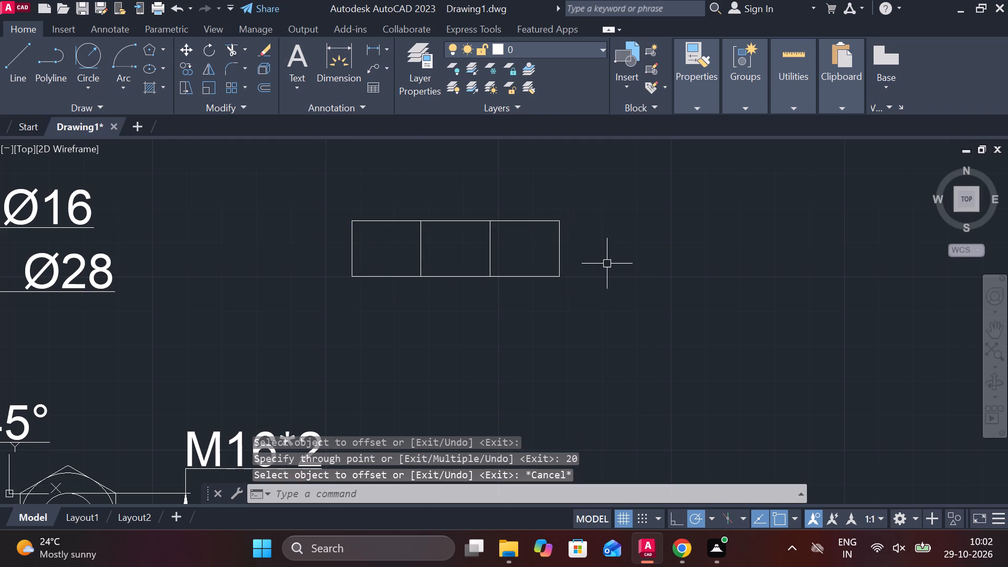
Add a horizontal centerline between the rectangle's top and bottom edges.
{"action": "key", "text": "c"}
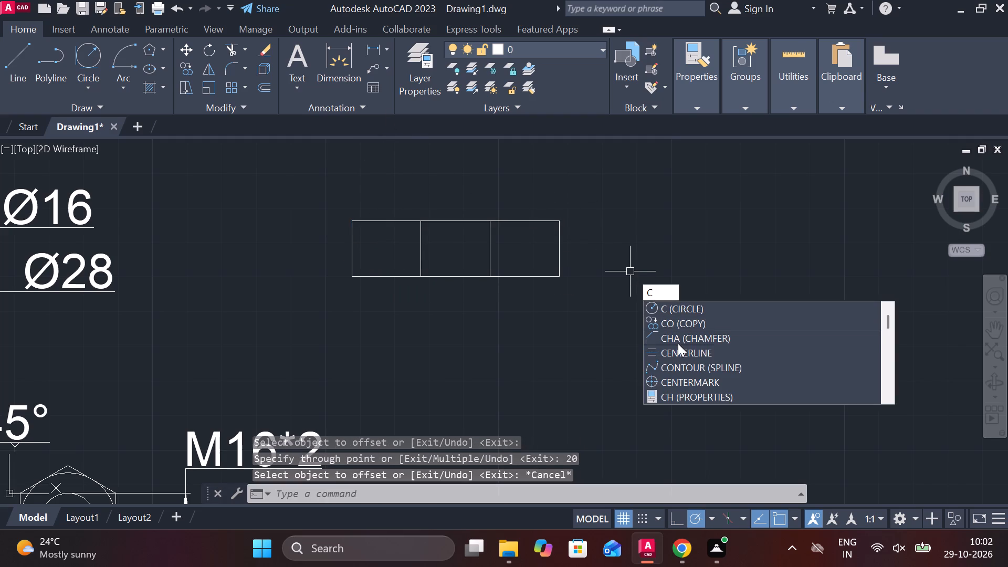
{"action": "left_click", "coordinate": [678, 351]}
{"action": "left_click", "coordinate": [455, 222]}
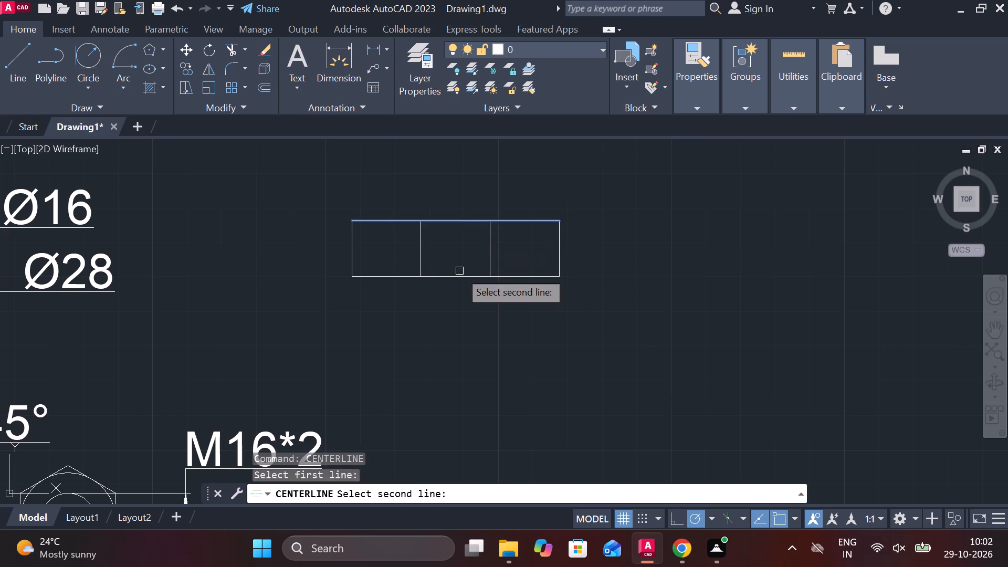
{"action": "left_click", "coordinate": [459, 276]}
{"action": "key", "text": "Escape"}
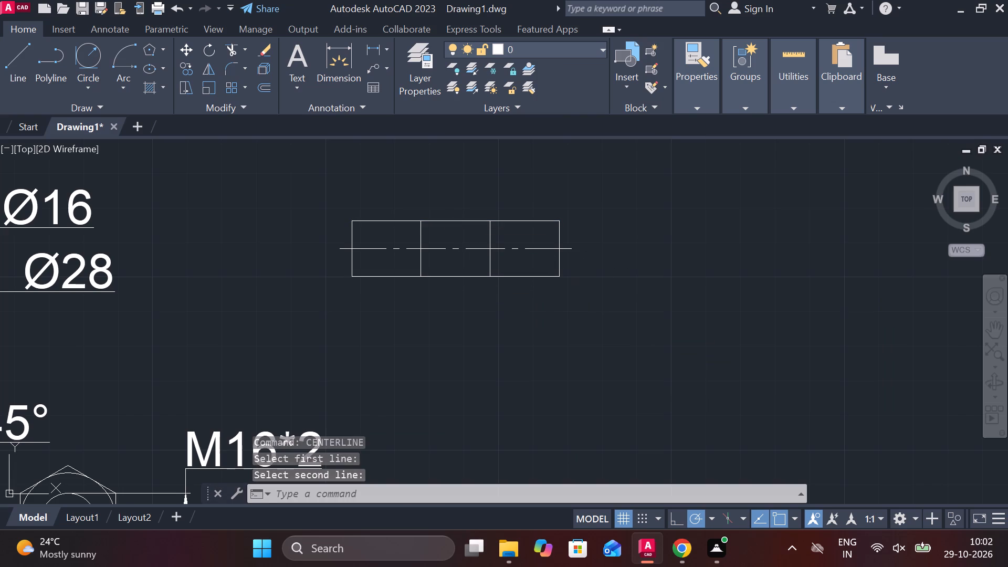
{"action": "scroll", "coordinate": [304, 206], "scroll_direction": "up", "scroll_amount": 2}
{"action": "key", "text": "Escape"}
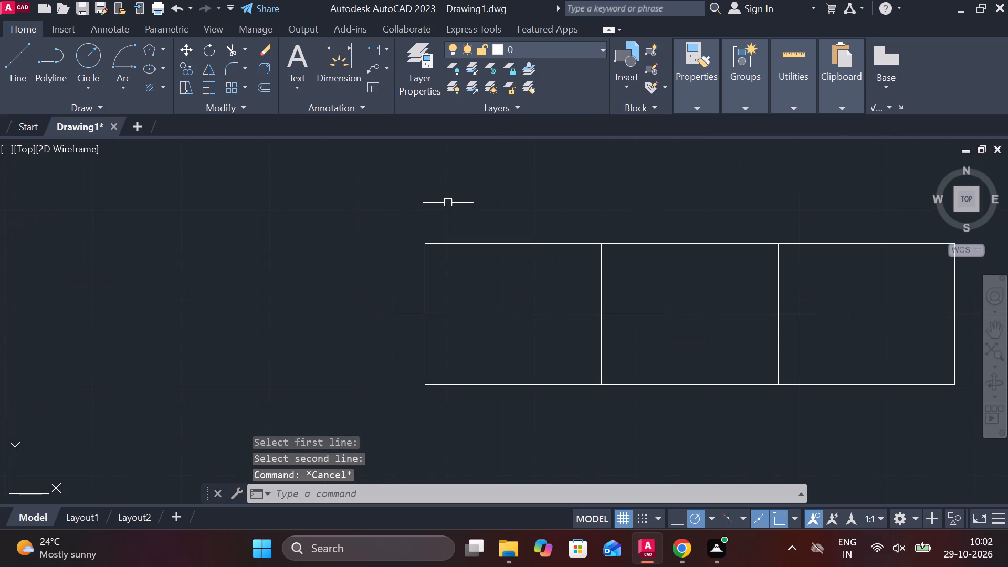
Chamfer all four corners of the 60 by 16 mm rectangle with a length of 1 mm at 45°.
{"action": "type", "text": "CHA"}
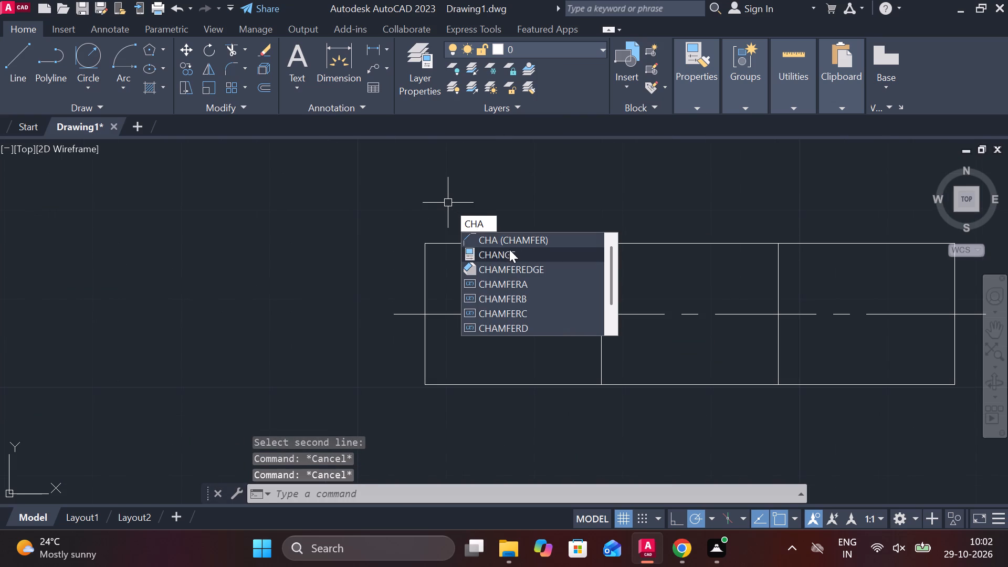
{"action": "left_click", "coordinate": [509, 240]}
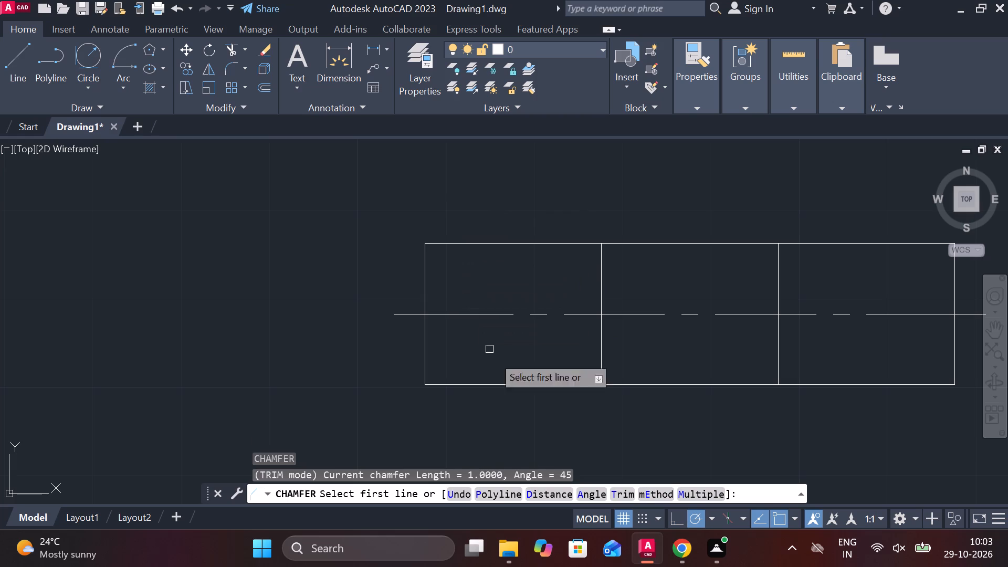
{"action": "left_click", "coordinate": [434, 246]}
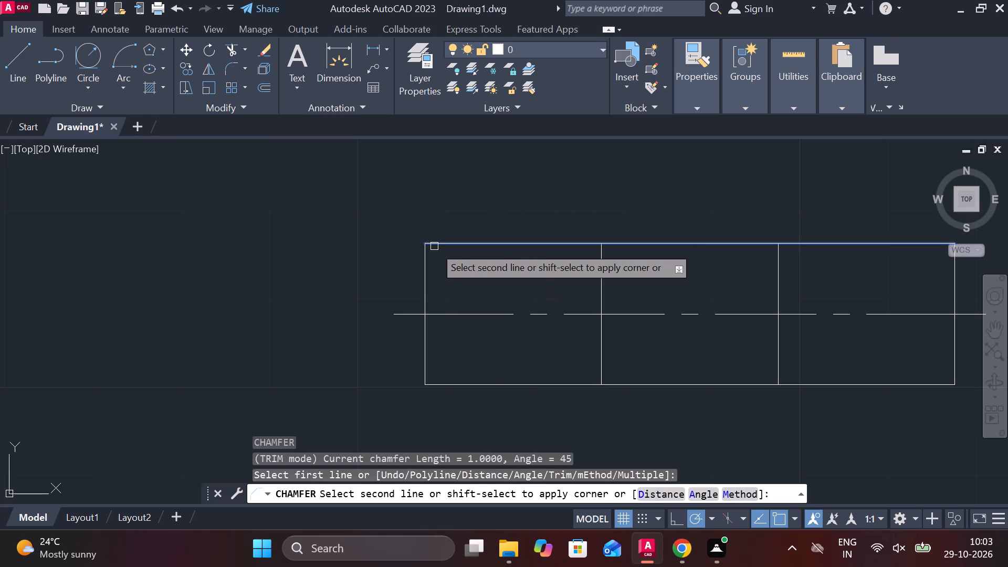
{"action": "left_click", "coordinate": [424, 251]}
{"action": "key", "text": "space"}
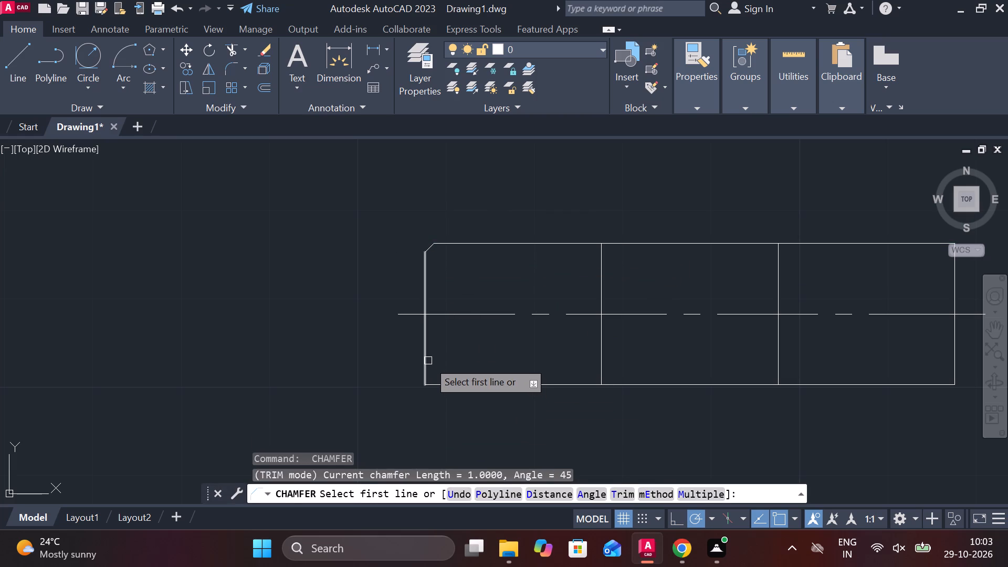
{"action": "left_click", "coordinate": [428, 361]}
{"action": "left_click", "coordinate": [449, 385]}
{"action": "key", "text": "space"}
{"action": "middle_click_drag", "start_coordinate": [847, 380], "coordinate": [746, 383]}
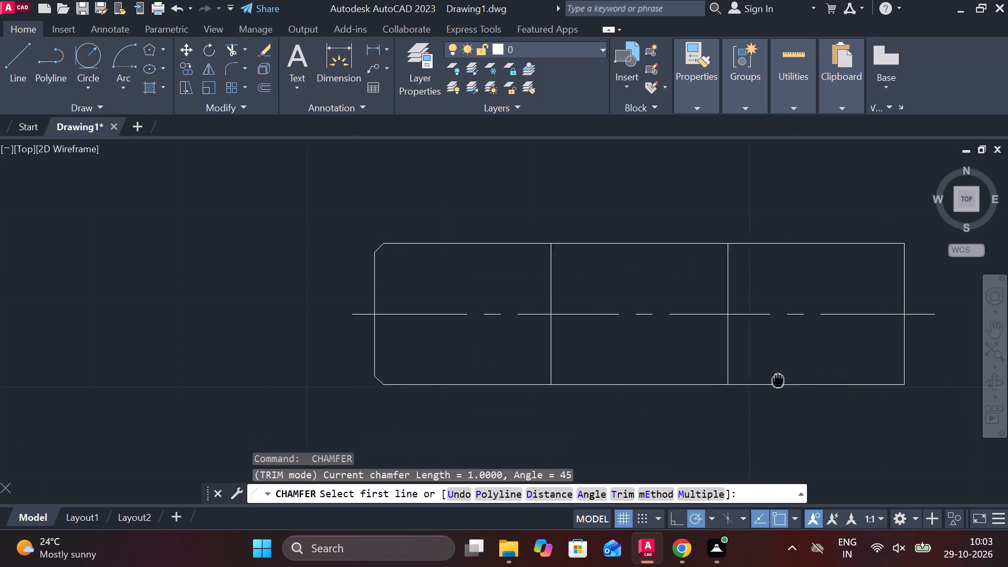
{"action": "middle_click_drag", "start_coordinate": [746, 383], "coordinate": [731, 384]}
{"action": "left_click", "coordinate": [838, 361]}
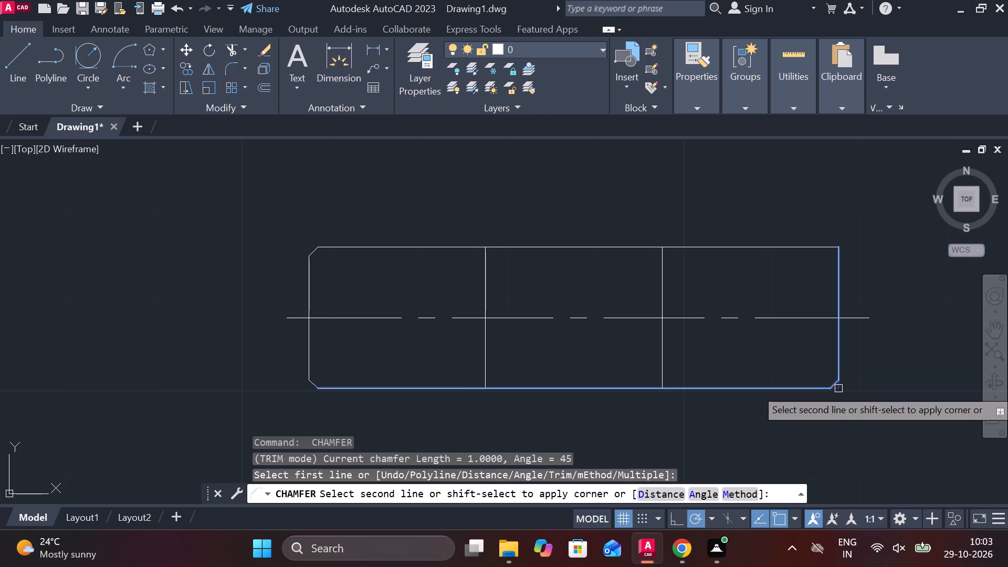
{"action": "left_click", "coordinate": [838, 388]}
{"action": "key", "text": "space"}
{"action": "left_click", "coordinate": [814, 249]}
{"action": "left_click", "coordinate": [837, 260]}
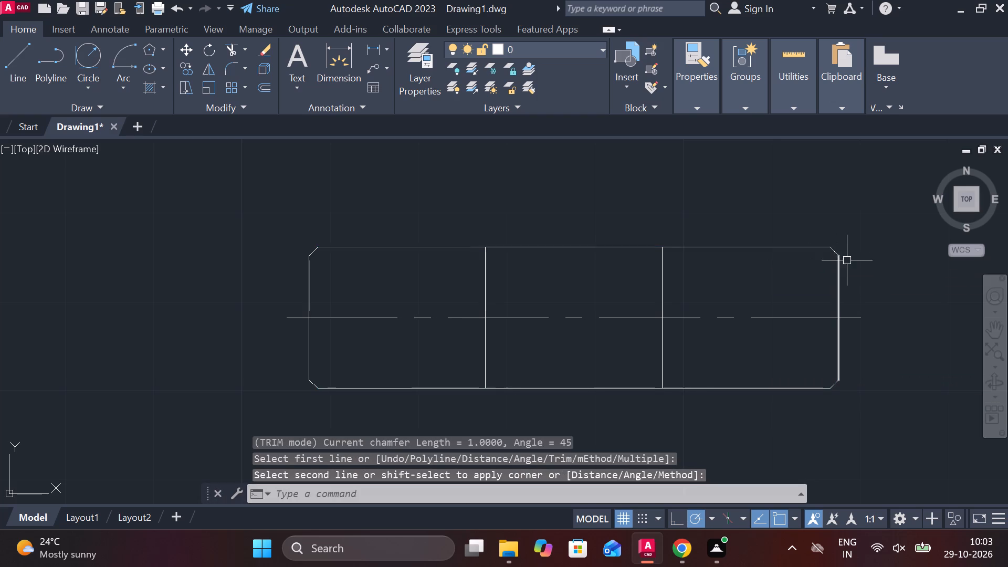
{"action": "scroll", "coordinate": [849, 256], "scroll_direction": "down", "scroll_amount": 1}
{"action": "key", "text": "Escape"}
Draw a horizontal line from the upper-left chamfer's lower end to just past the left inner vertical line.
{"action": "middle_click_drag", "start_coordinate": [588, 289], "coordinate": [547, 298]}
{"action": "key", "text": "l"}
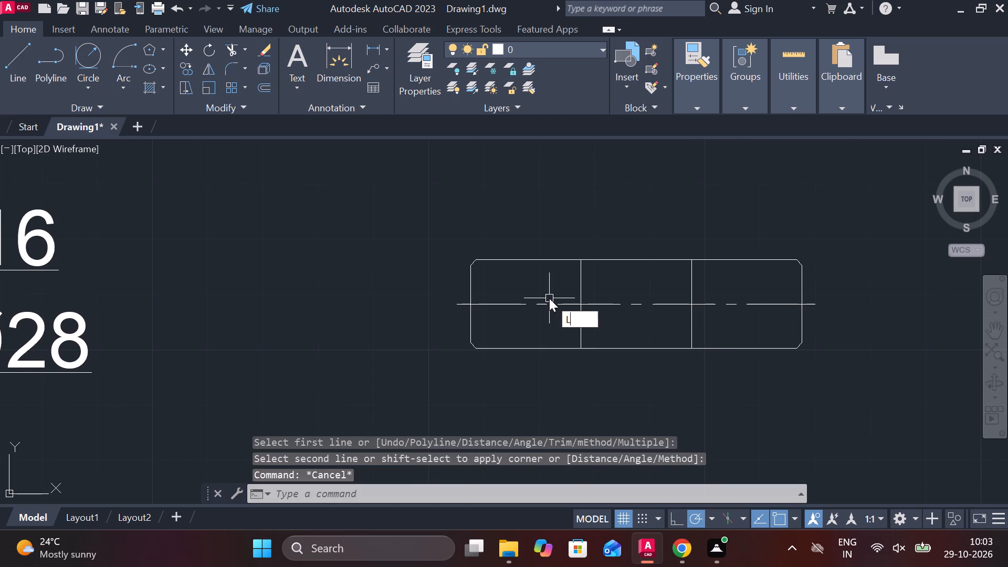
{"action": "key", "text": "Return"}
{"action": "scroll", "coordinate": [501, 309], "scroll_direction": "up", "scroll_amount": 1}
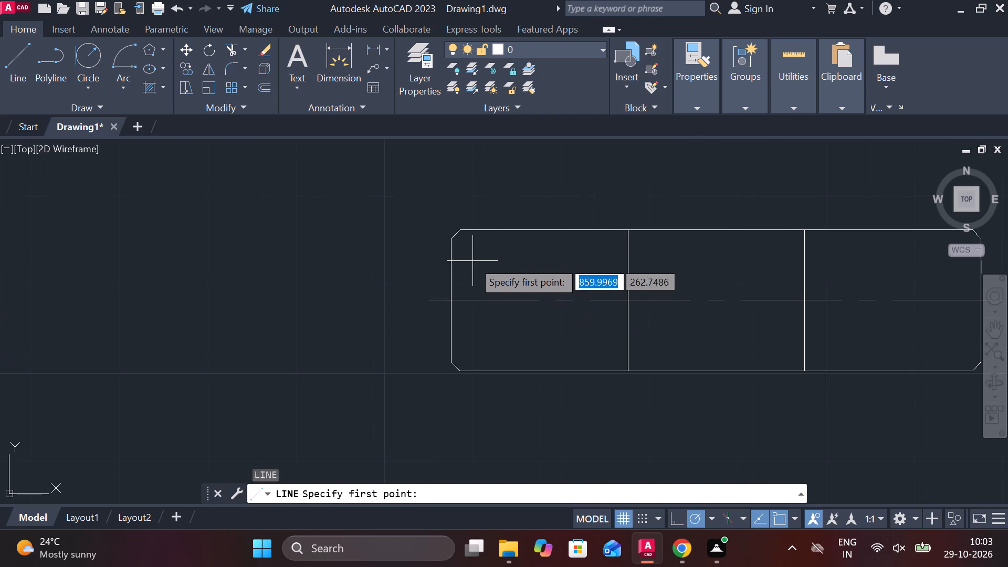
{"action": "left_click", "coordinate": [455, 244]}
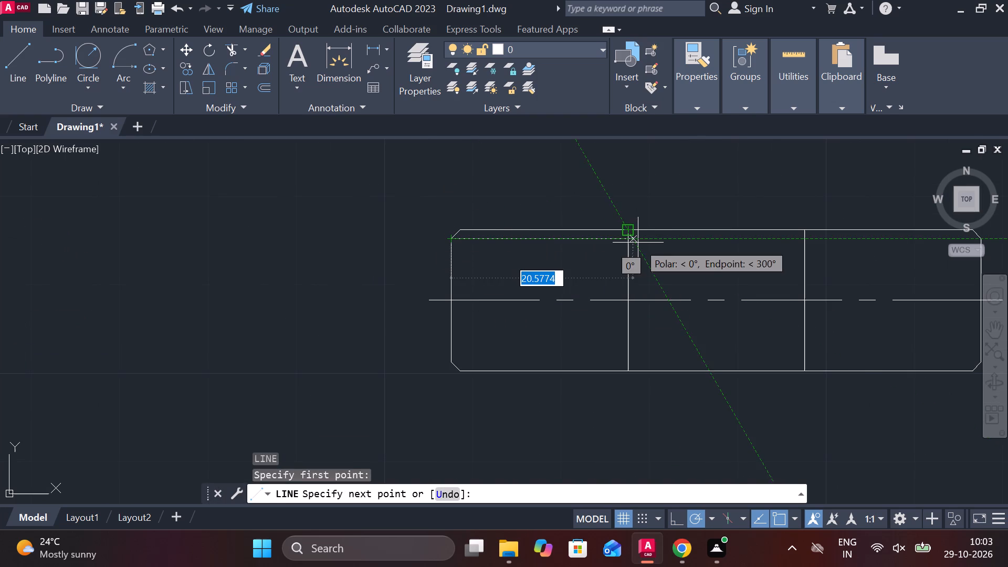
{"action": "left_click", "coordinate": [638, 243]}
{"action": "scroll", "coordinate": [676, 254], "scroll_direction": "down", "scroll_amount": 1}
{"action": "middle_click_drag", "start_coordinate": [676, 254], "coordinate": [582, 270]}
{"action": "key", "text": "space"}
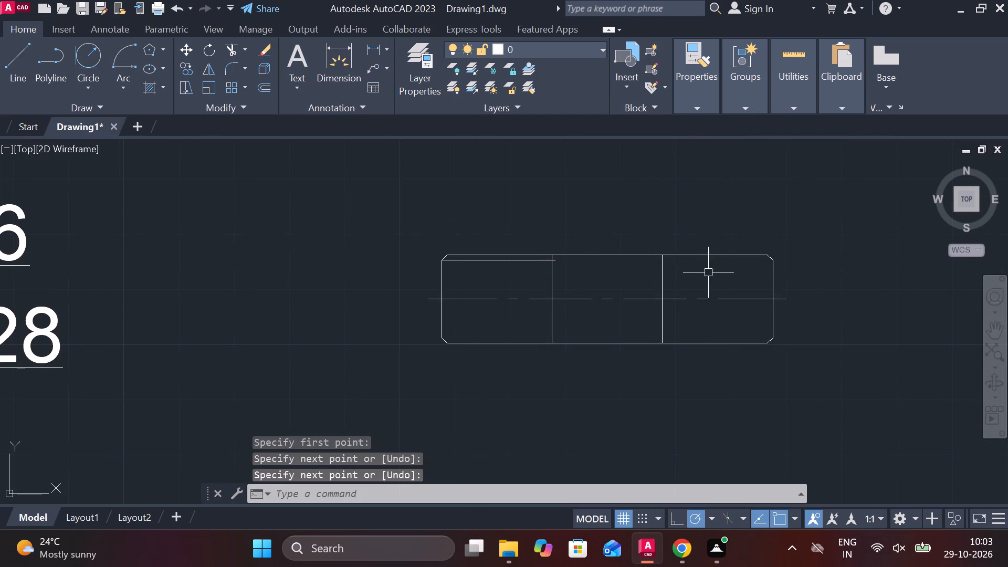
Trim the part of the new horizontal line that overhangs the left inner vertical line.
{"action": "scroll", "coordinate": [533, 280], "scroll_direction": "up", "scroll_amount": 3}
{"action": "type", "text": "TR"}
{"action": "key", "text": "space"}
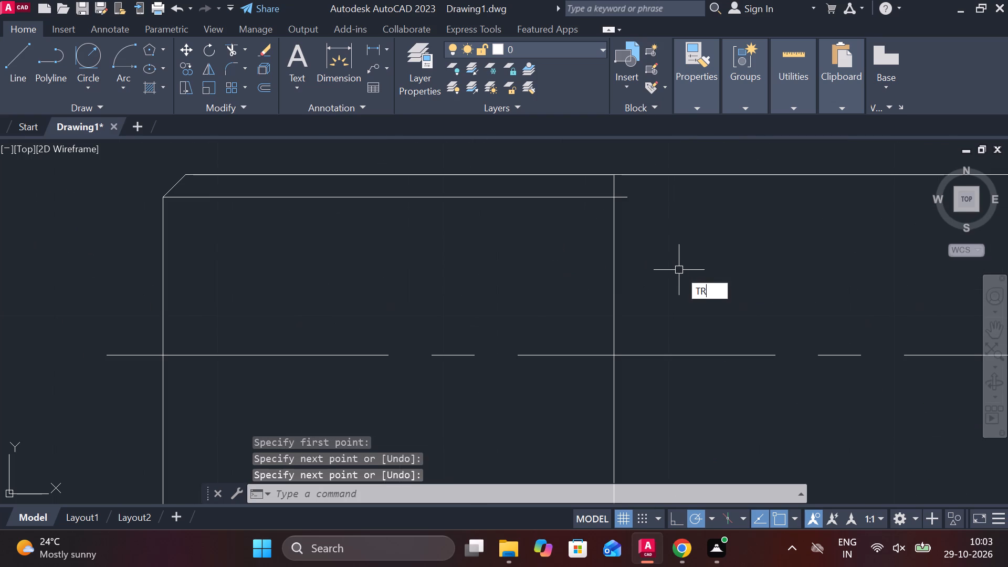
{"action": "left_click", "coordinate": [626, 198]}
{"action": "scroll", "coordinate": [663, 225], "scroll_direction": "down", "scroll_amount": 3}
{"action": "middle_click_drag", "start_coordinate": [697, 242], "coordinate": [595, 272]}
{"action": "key", "text": "Escape"}
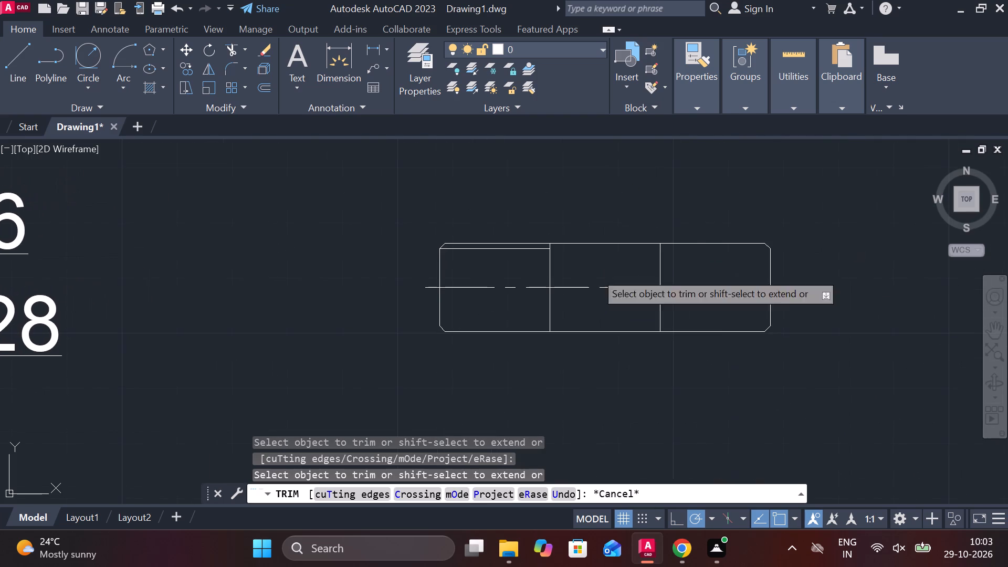
{"action": "key", "text": "space"}
{"action": "key", "text": "Escape"}
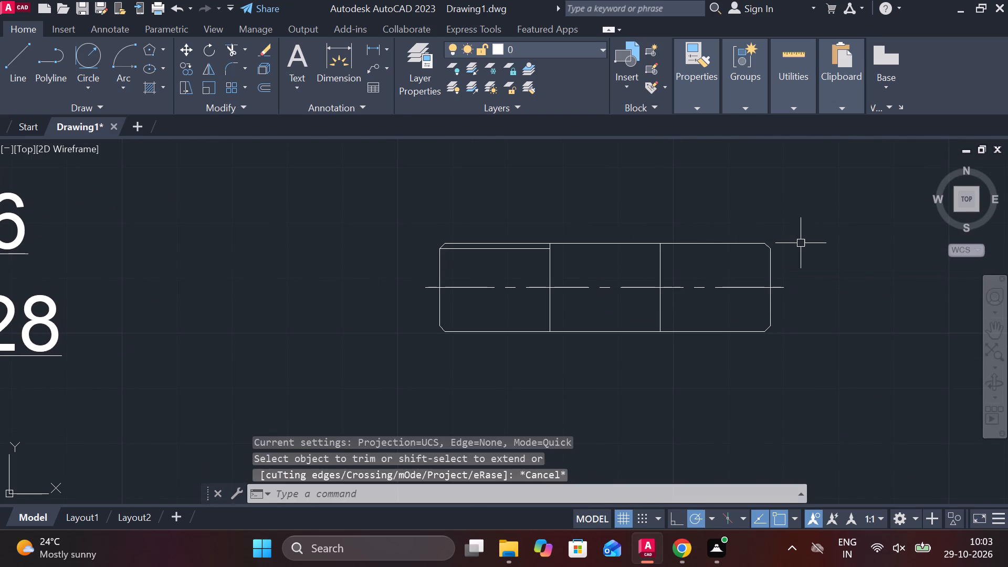
Draw a 20 mm horizontal line from the upper-right chamfer's lower end to the right inner vertical line.
{"action": "key", "text": "l"}
{"action": "key", "text": "Return"}
{"action": "left_click", "coordinate": [774, 248]}
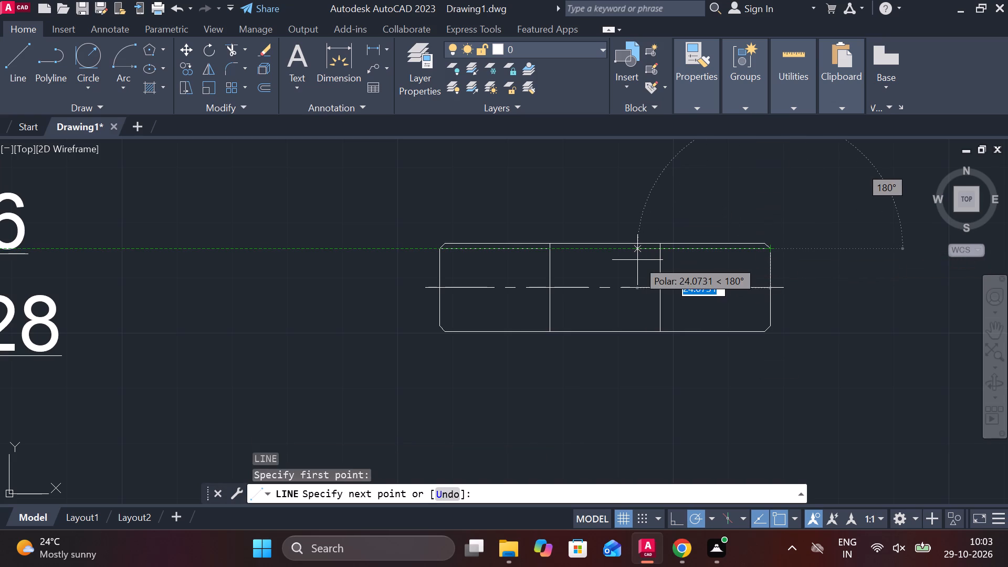
{"action": "scroll", "coordinate": [660, 259], "scroll_direction": "up", "scroll_amount": 3}
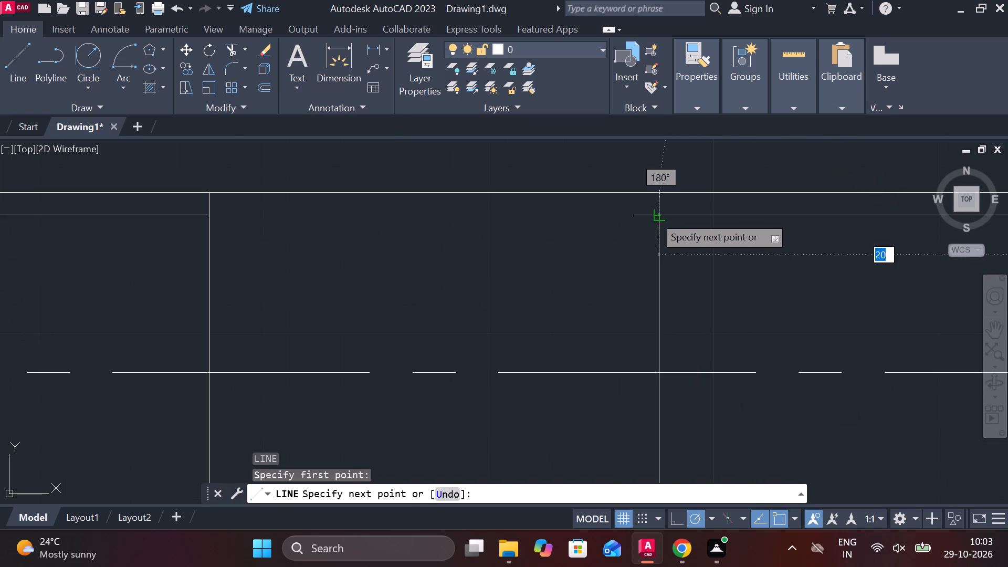
{"action": "left_click", "coordinate": [654, 215]}
{"action": "scroll", "coordinate": [718, 240], "scroll_direction": "down", "scroll_amount": 2}
{"action": "key", "text": "Escape"}
Draw 20 mm horizontal lines from the upper ends of both lower chamfers to the nearest inner vertical lines.
{"action": "key", "text": "space"}
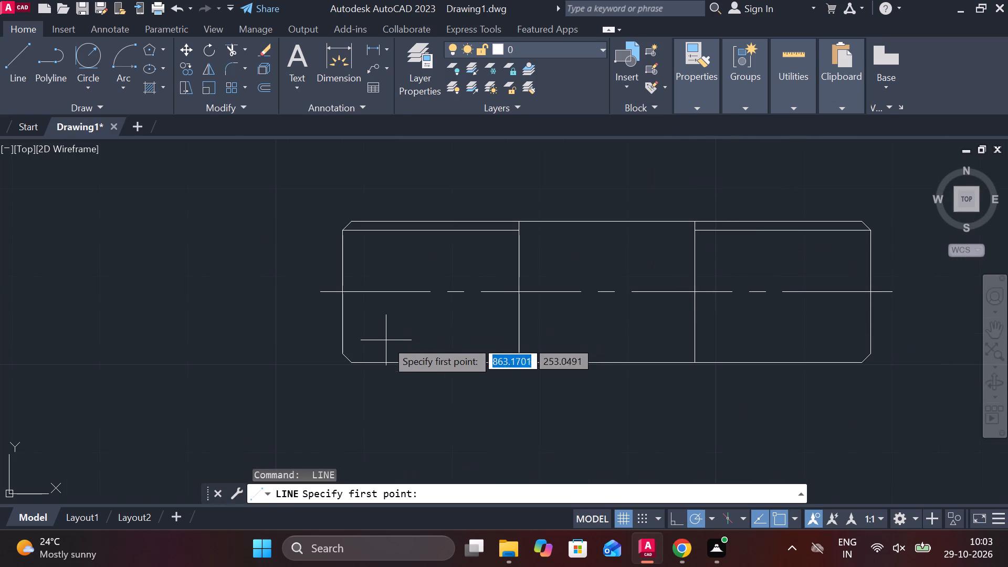
{"action": "left_click", "coordinate": [341, 357]}
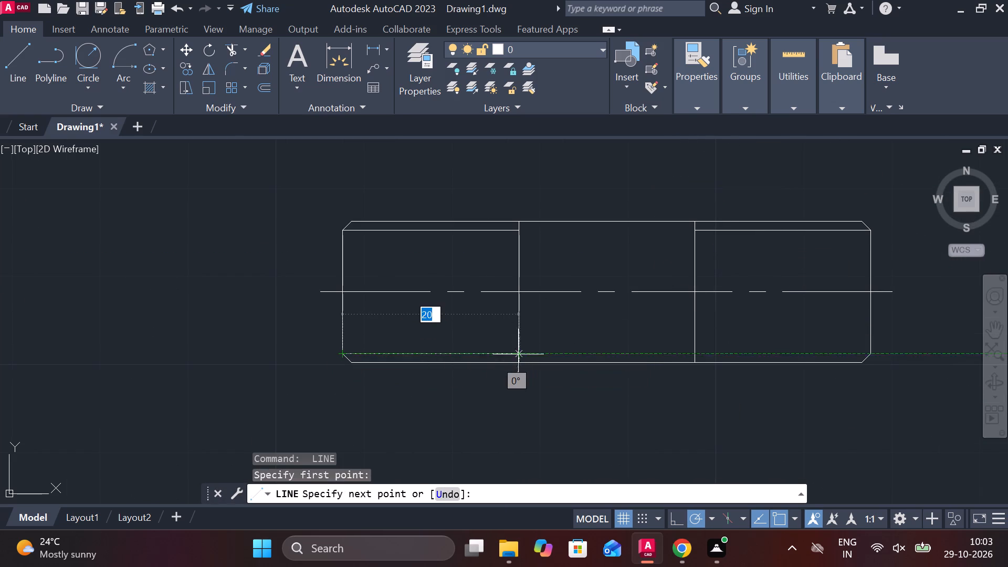
{"action": "left_click", "coordinate": [521, 355]}
{"action": "key", "text": "Escape"}
{"action": "key", "text": "space"}
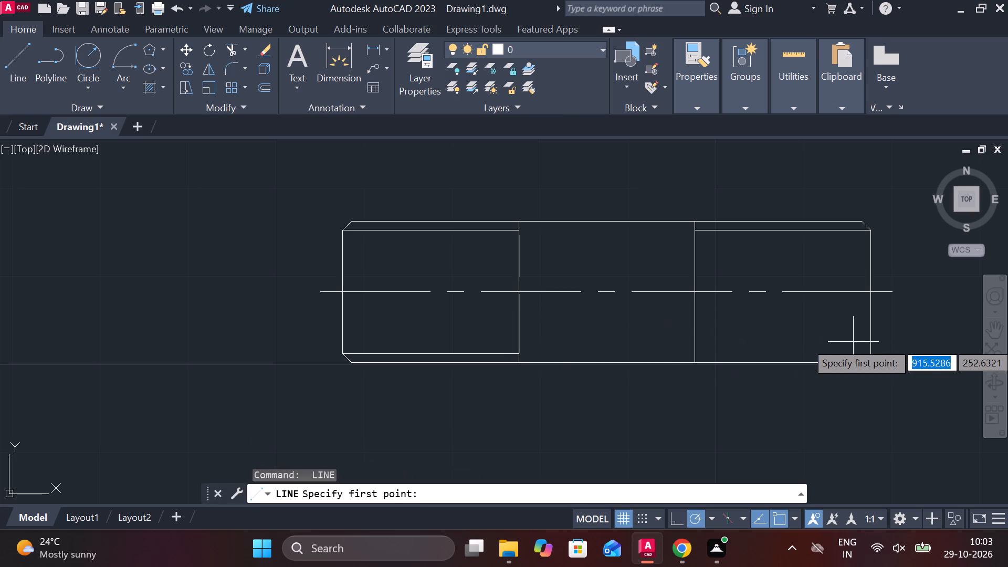
{"action": "left_click", "coordinate": [870, 350]}
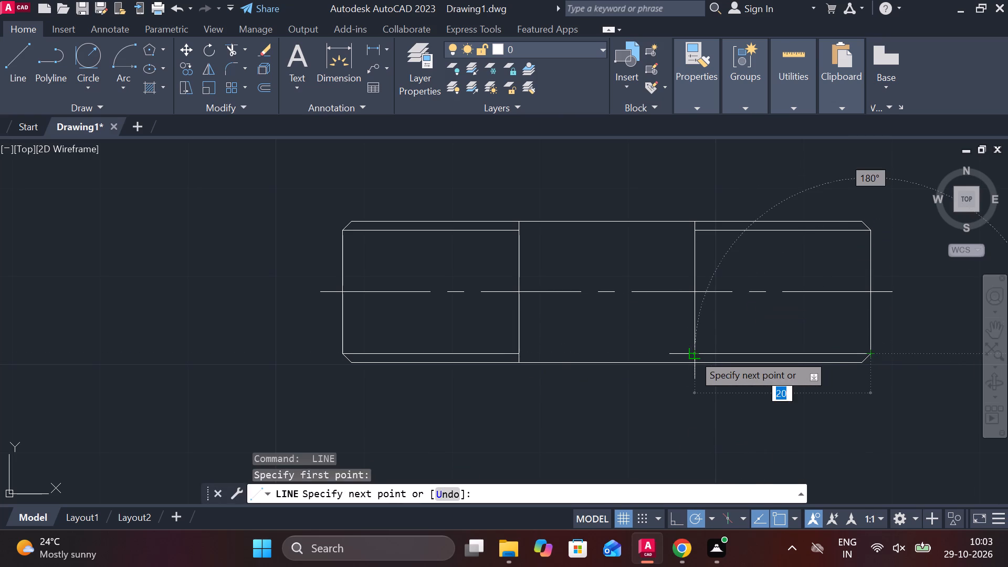
{"action": "left_click", "coordinate": [693, 354]}
{"action": "key", "text": "Escape"}
Add a 60 mm linear dimension for the part's overall length above the view.
{"action": "scroll", "coordinate": [752, 343], "scroll_direction": "down", "scroll_amount": 3}
{"action": "middle_click_drag", "start_coordinate": [765, 345], "coordinate": [579, 344]}
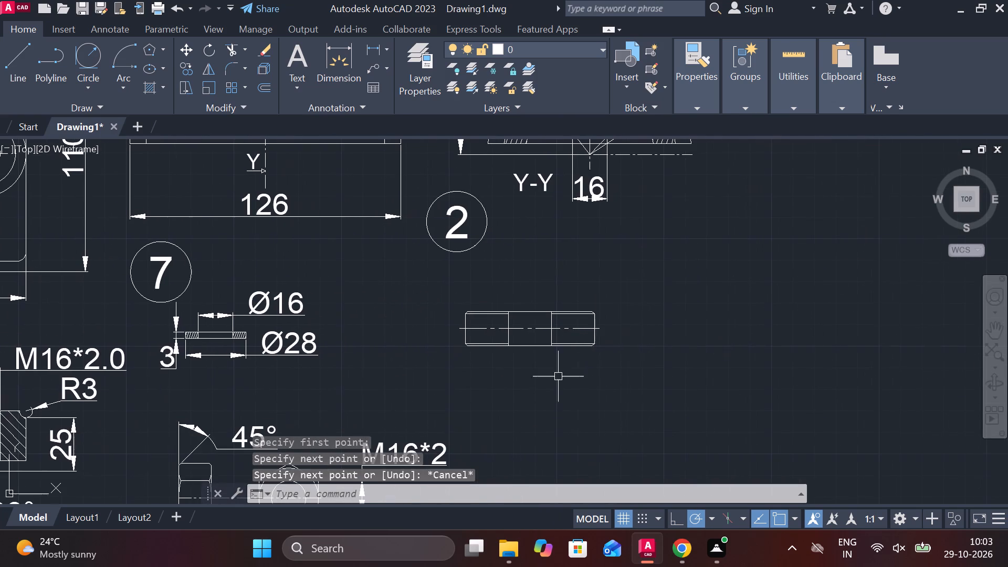
{"action": "left_click", "coordinate": [376, 54]}
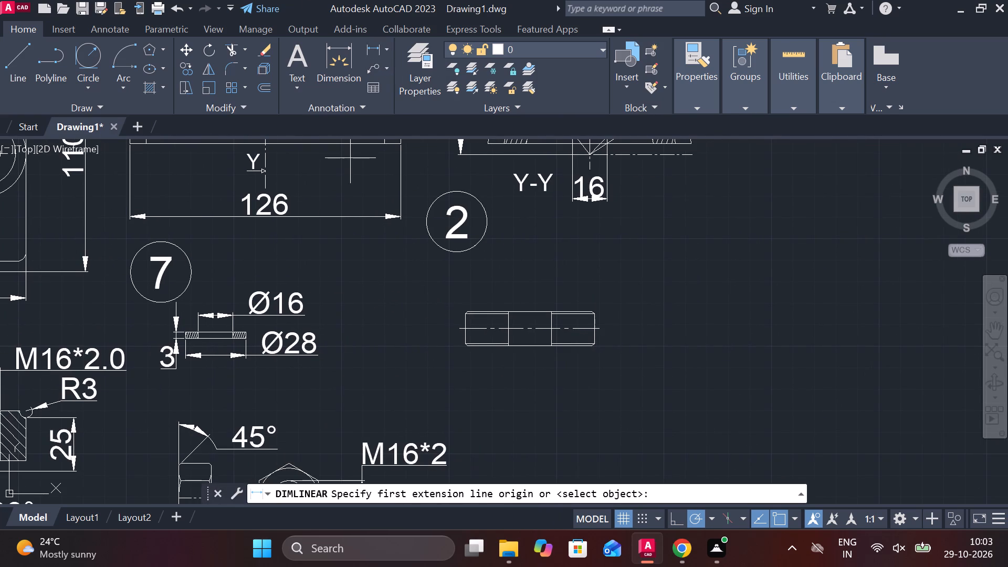
{"action": "scroll", "coordinate": [468, 260], "scroll_direction": "up", "scroll_amount": 2}
{"action": "left_click", "coordinate": [457, 415]}
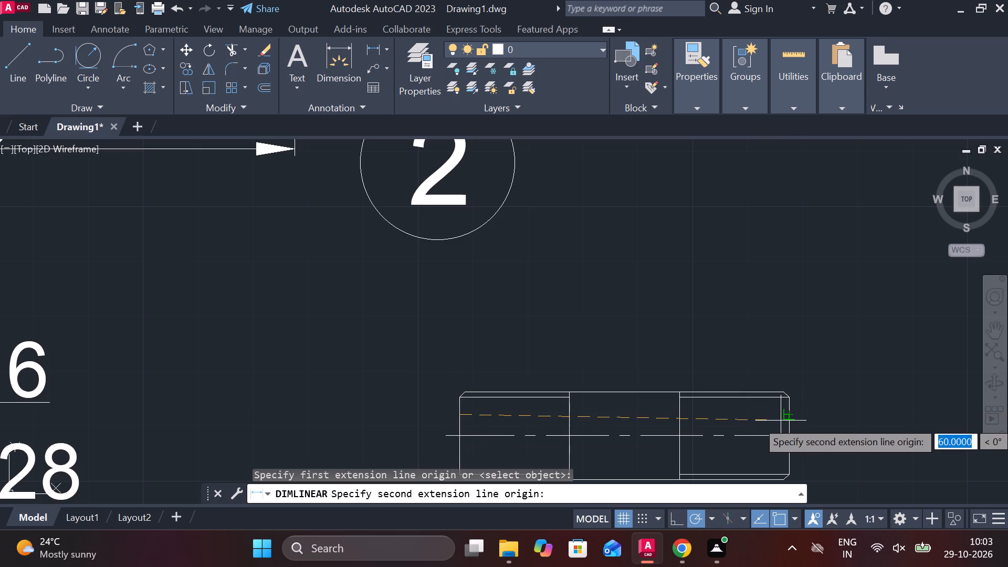
{"action": "left_click", "coordinate": [781, 421]}
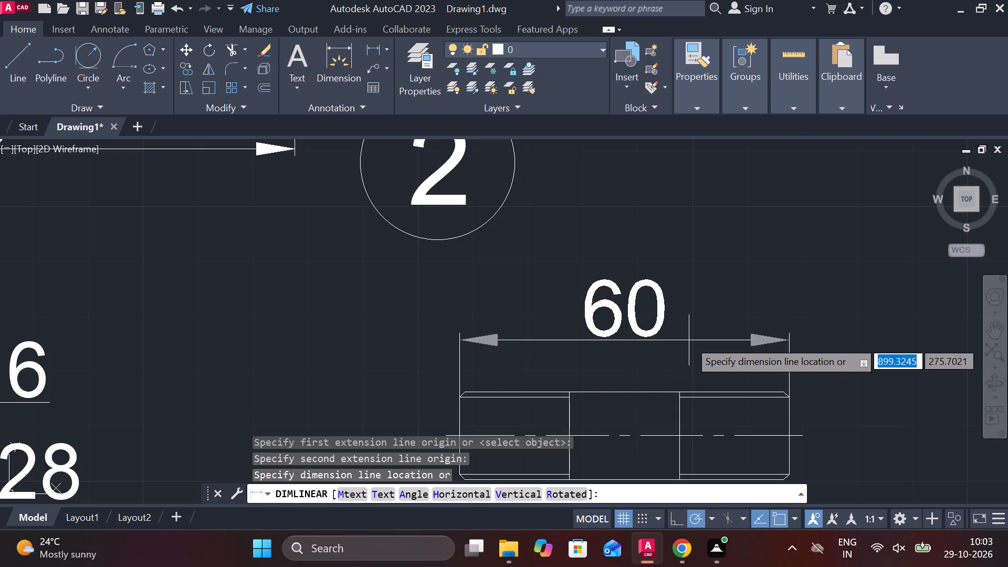
{"action": "left_click", "coordinate": [689, 340]}
Erase the left inner vertical line of the part.
{"action": "scroll", "coordinate": [695, 349], "scroll_direction": "down", "scroll_amount": 1}
{"action": "middle_click_drag", "start_coordinate": [703, 353], "coordinate": [547, 281]}
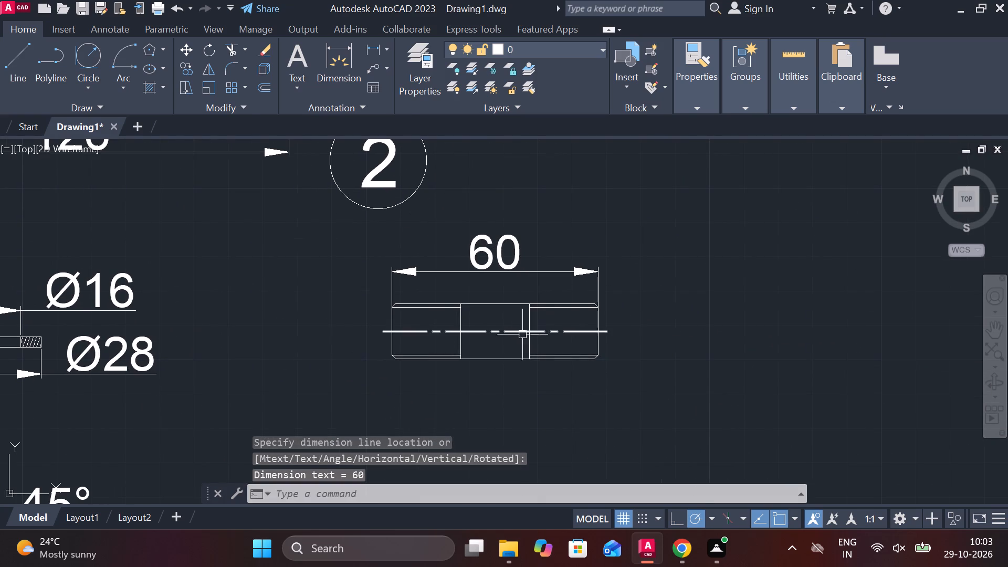
{"action": "left_click", "coordinate": [460, 327]}
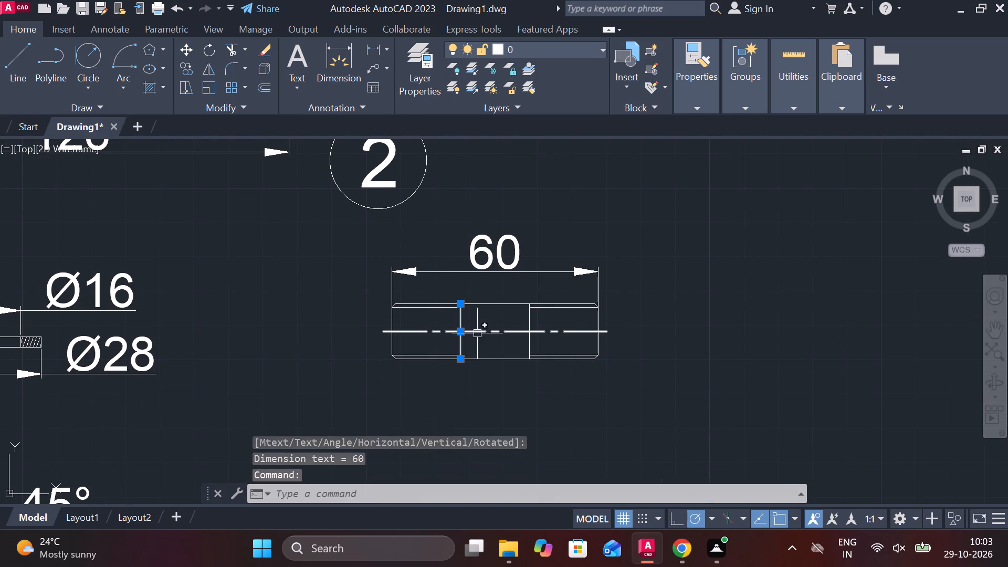
{"action": "type", "text": "E"}
{"action": "key", "text": "space"}
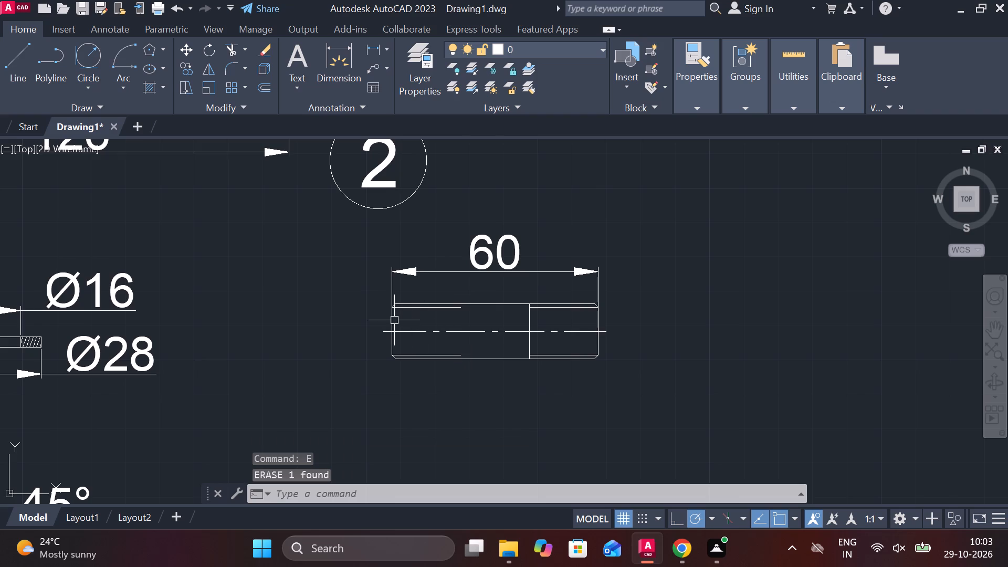
Offset the part's left end edge inward by 26 mm.
{"action": "left_click", "coordinate": [392, 320]}
{"action": "key", "text": "Escape"}
{"action": "left_click", "coordinate": [394, 348]}
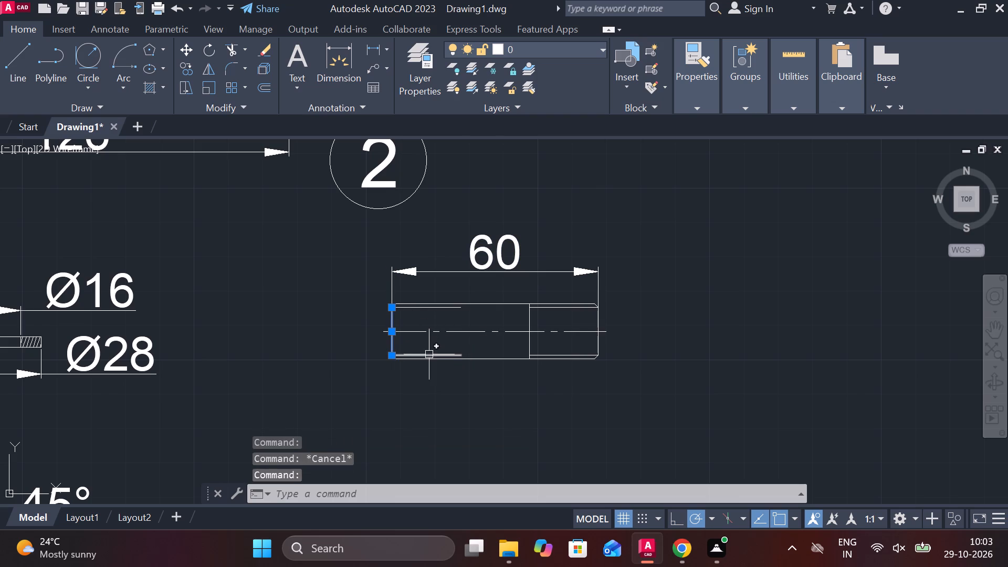
{"action": "key", "text": "o"}
{"action": "key", "text": "Return"}
{"action": "key", "text": "Return"}
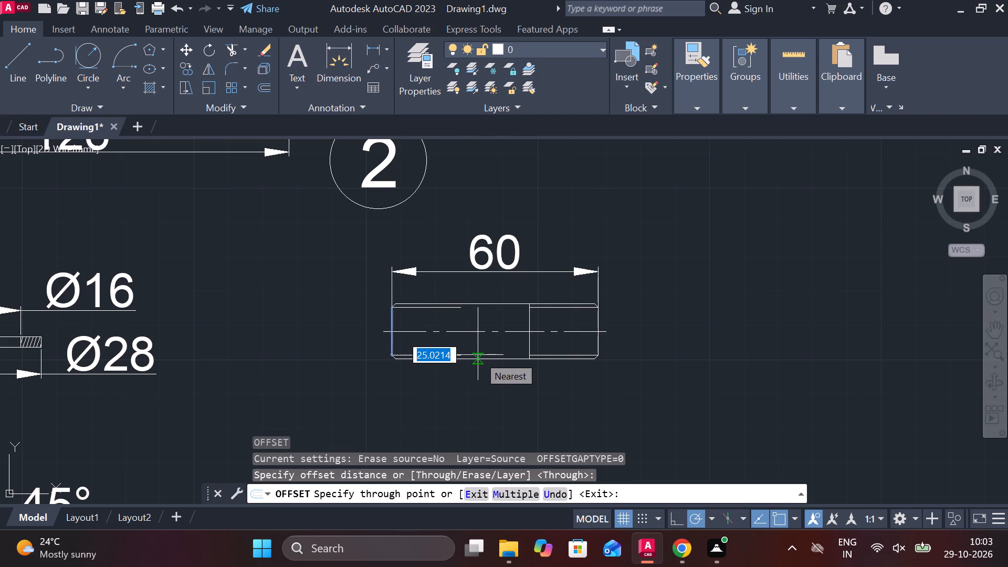
{"action": "type", "text": "26"}
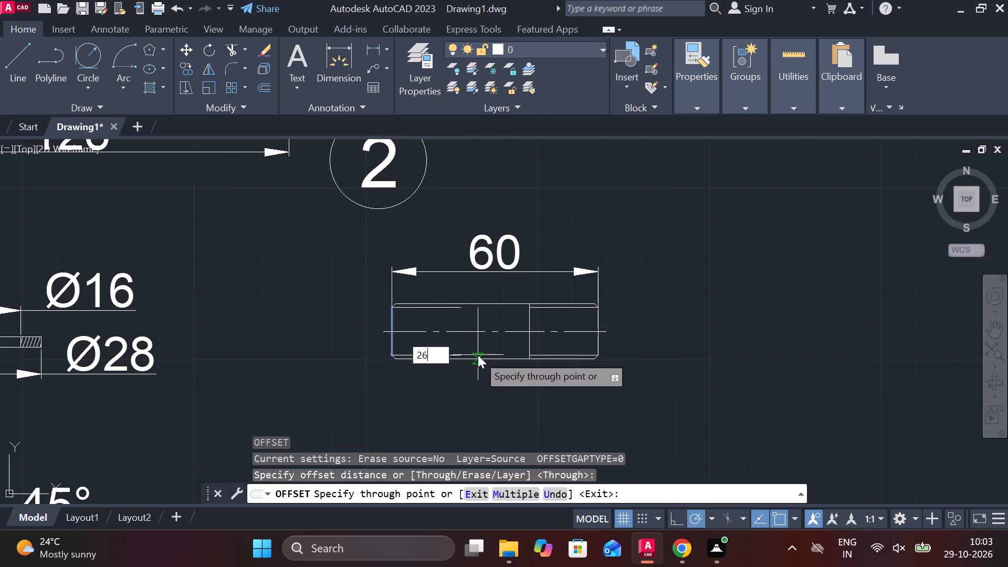
{"action": "key", "text": "Return"}
{"action": "key", "text": "Escape"}
Extend both left horizontal thread lines to the new inner vertical line, and extend that line to the part's upper and lower edges.
{"action": "type", "text": "EX"}
{"action": "key", "text": "space"}
{"action": "scroll", "coordinate": [468, 348], "scroll_direction": "up", "scroll_amount": 2}
{"action": "left_click", "coordinate": [442, 372]}
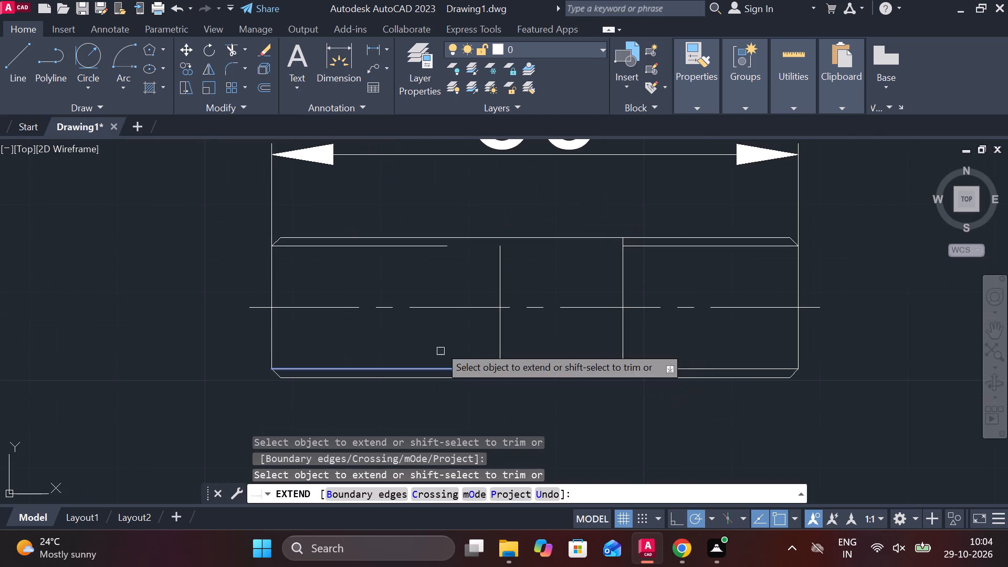
{"action": "left_click", "coordinate": [416, 249]}
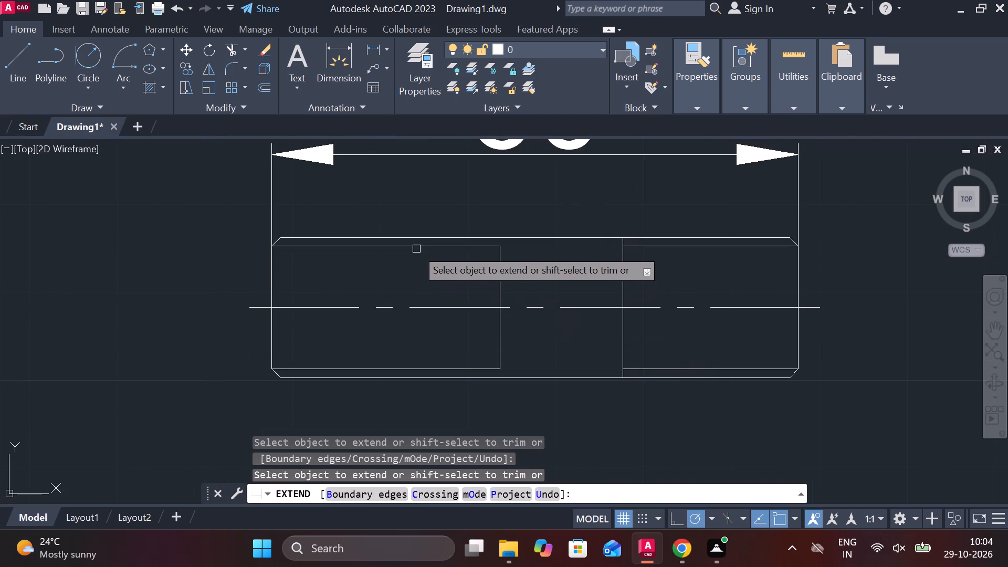
{"action": "left_click", "coordinate": [502, 261]}
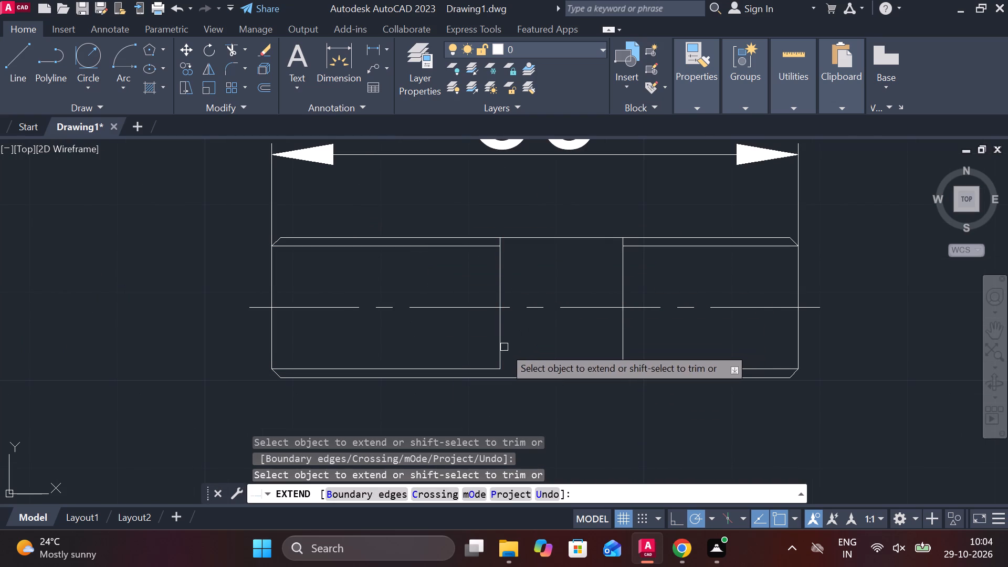
{"action": "left_click", "coordinate": [499, 345]}
{"action": "key", "text": "Escape"}
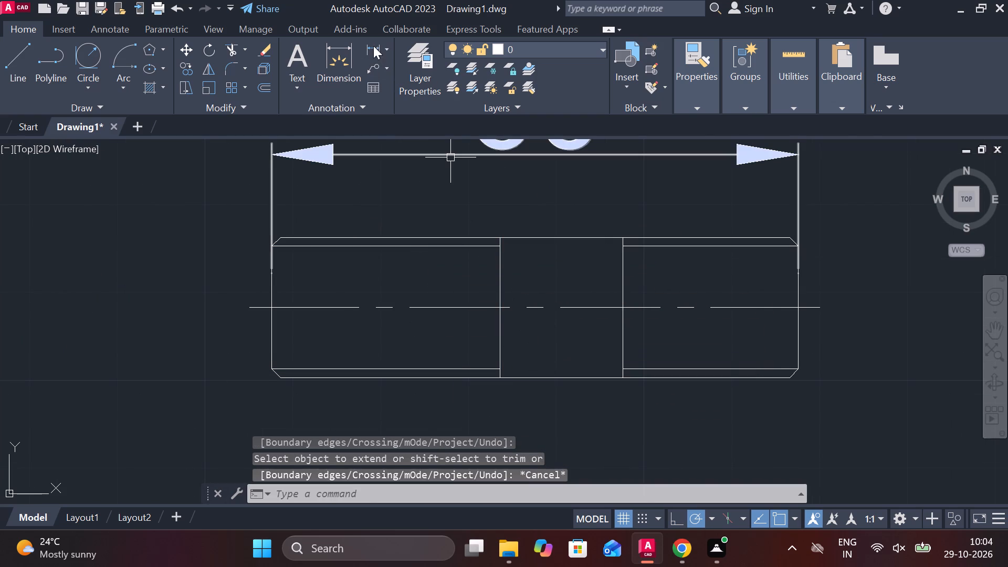
Add linear dimensions of 26 mm and 20 mm below the part for its left and right threaded end lengths.
{"action": "left_click", "coordinate": [371, 42]}
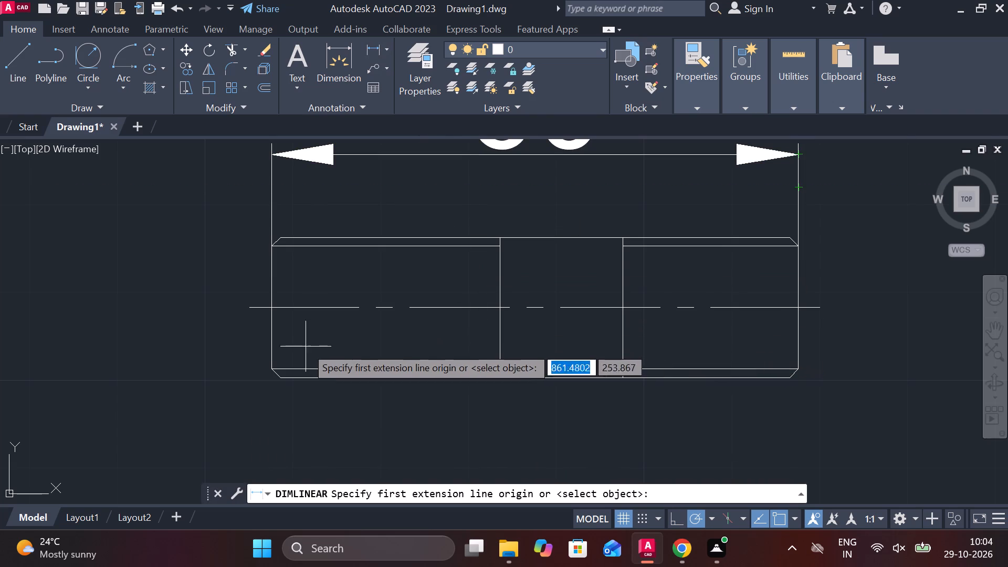
{"action": "left_click", "coordinate": [268, 369]}
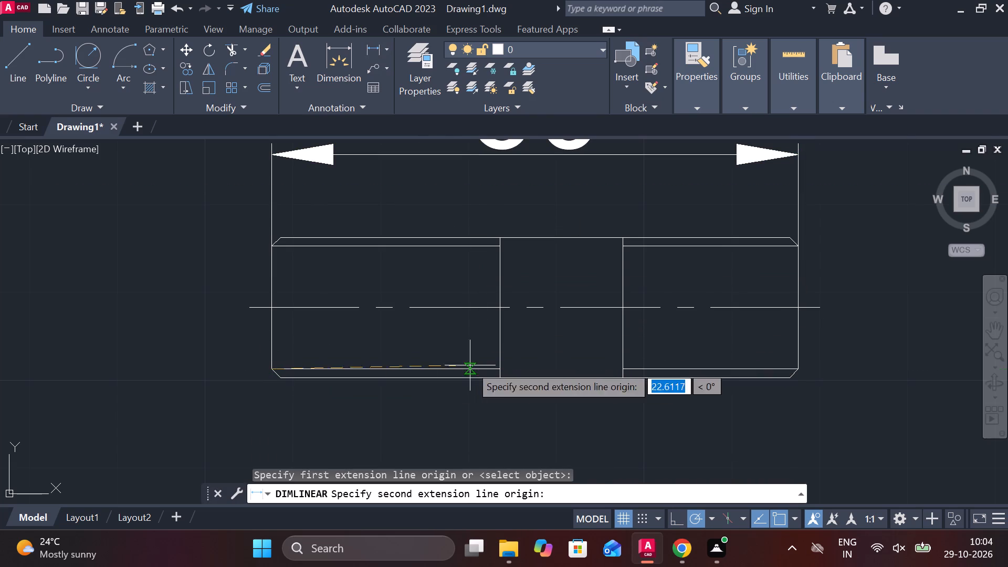
{"action": "left_click", "coordinate": [495, 370]}
{"action": "middle_click_drag", "start_coordinate": [486, 370], "coordinate": [485, 272]}
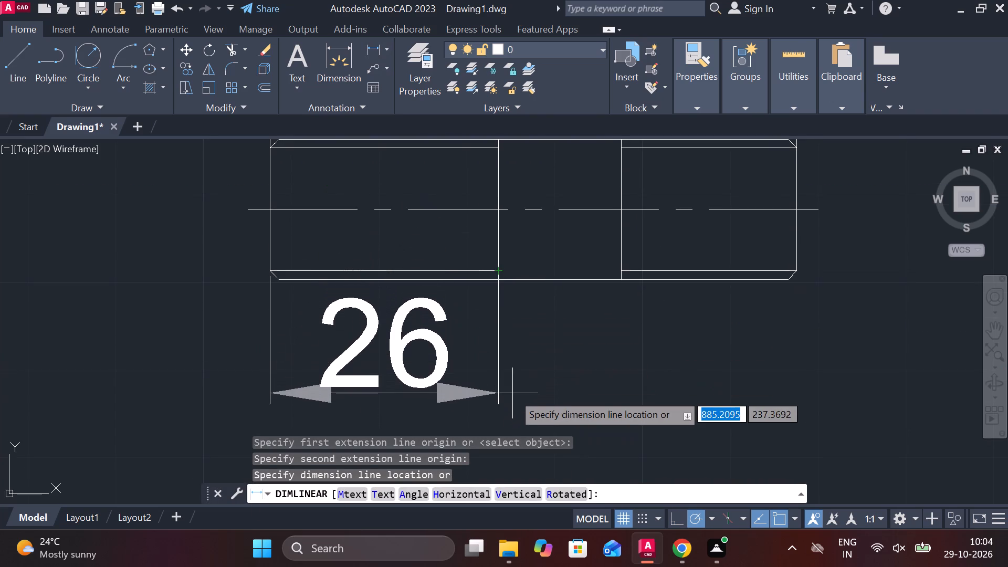
{"action": "left_click", "coordinate": [514, 401]}
{"action": "key", "text": "space"}
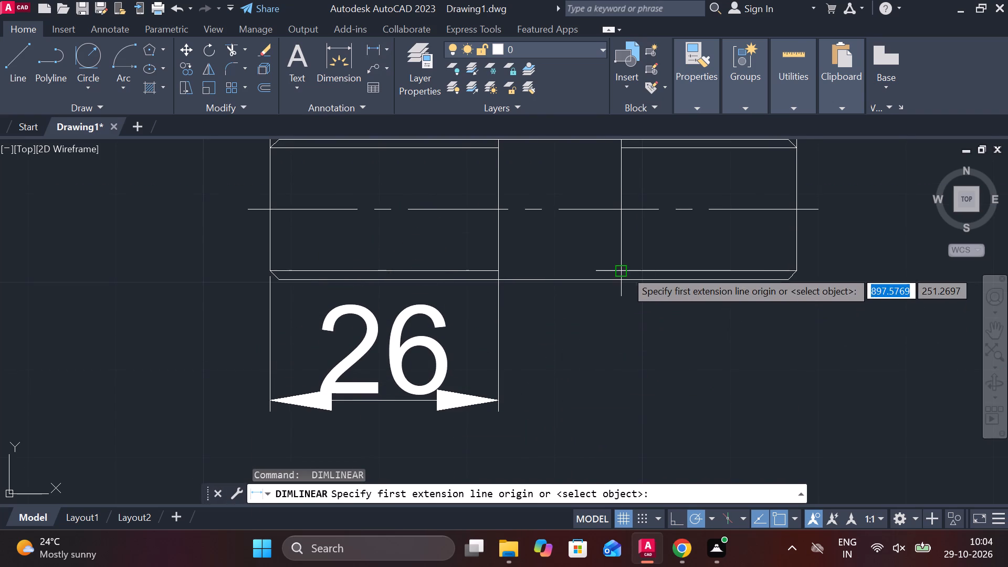
{"action": "left_click", "coordinate": [625, 269]}
{"action": "left_click", "coordinate": [801, 271]}
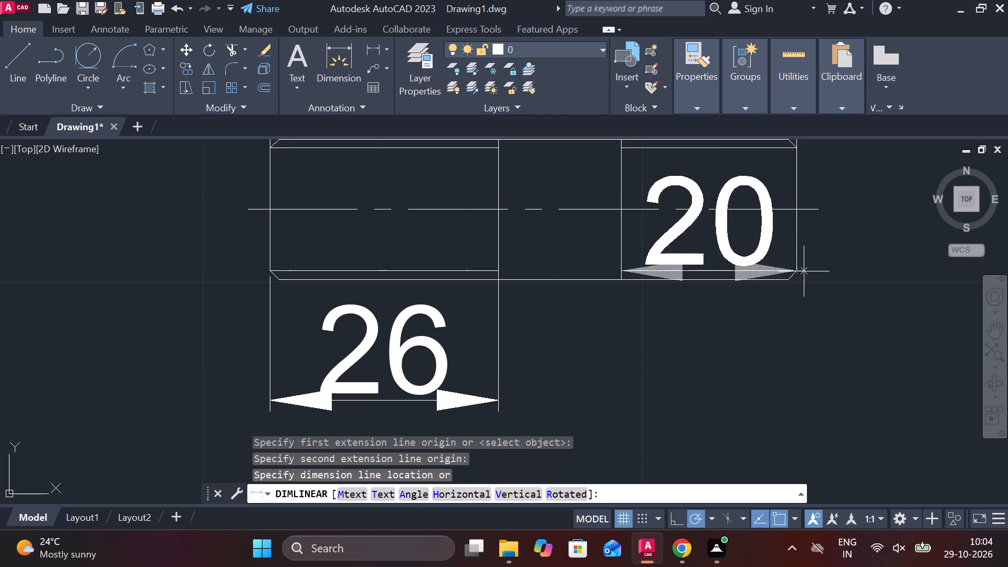
{"action": "left_click", "coordinate": [501, 401]}
{"action": "scroll", "coordinate": [536, 381], "scroll_direction": "down", "scroll_amount": 2}
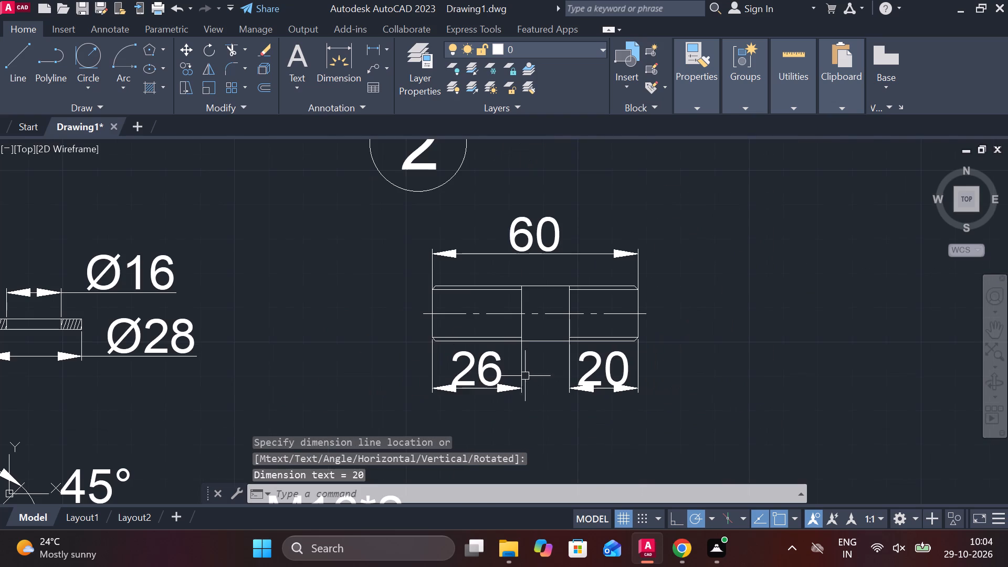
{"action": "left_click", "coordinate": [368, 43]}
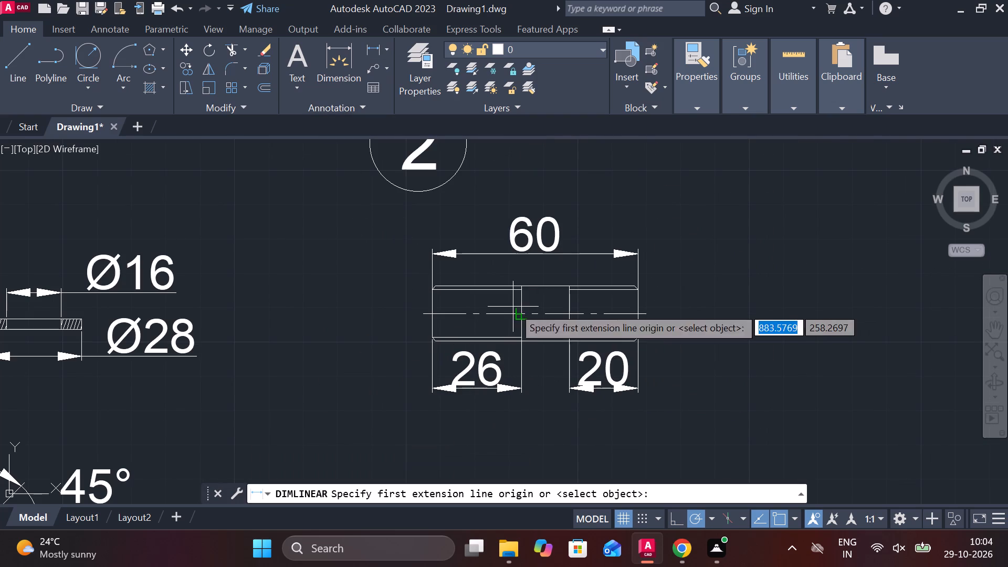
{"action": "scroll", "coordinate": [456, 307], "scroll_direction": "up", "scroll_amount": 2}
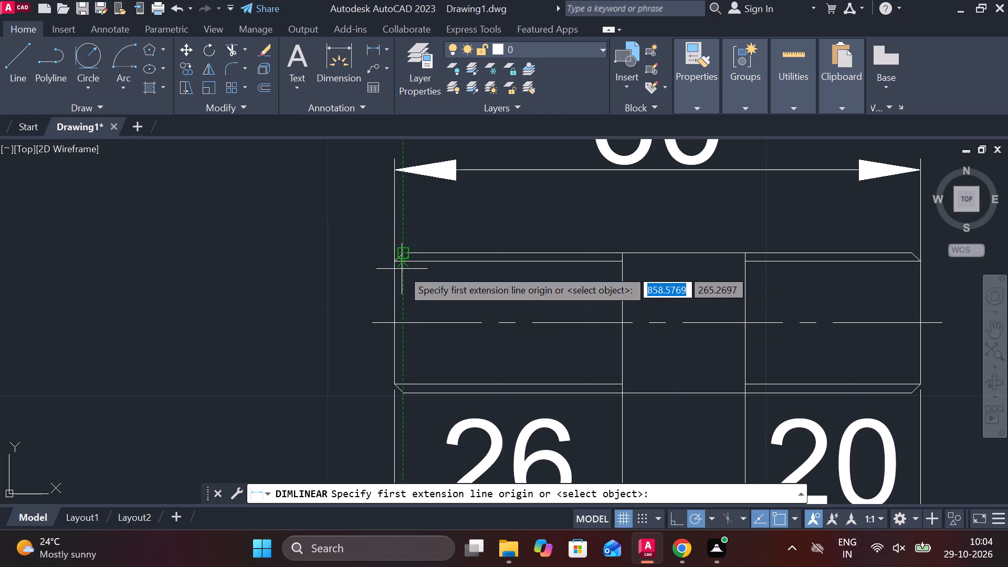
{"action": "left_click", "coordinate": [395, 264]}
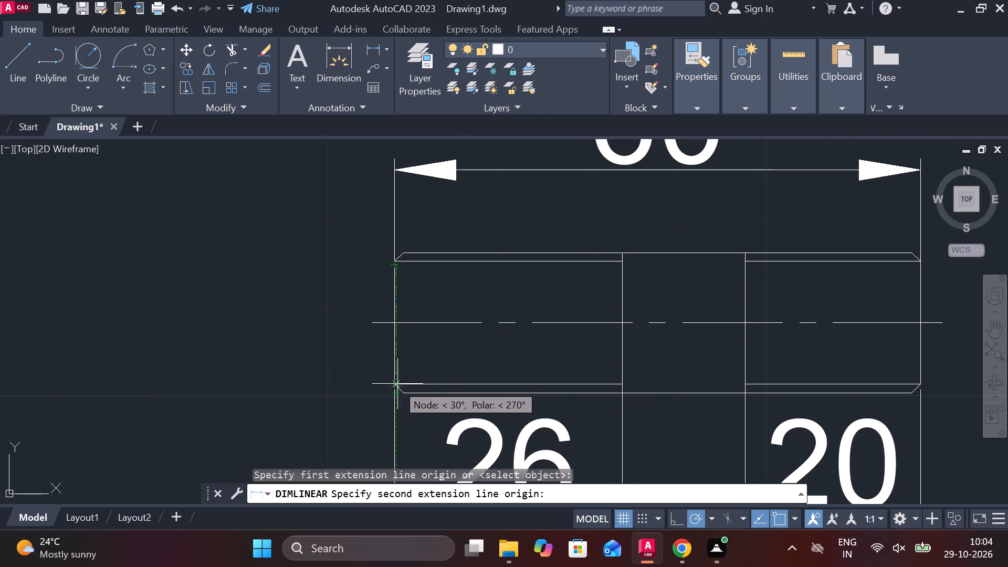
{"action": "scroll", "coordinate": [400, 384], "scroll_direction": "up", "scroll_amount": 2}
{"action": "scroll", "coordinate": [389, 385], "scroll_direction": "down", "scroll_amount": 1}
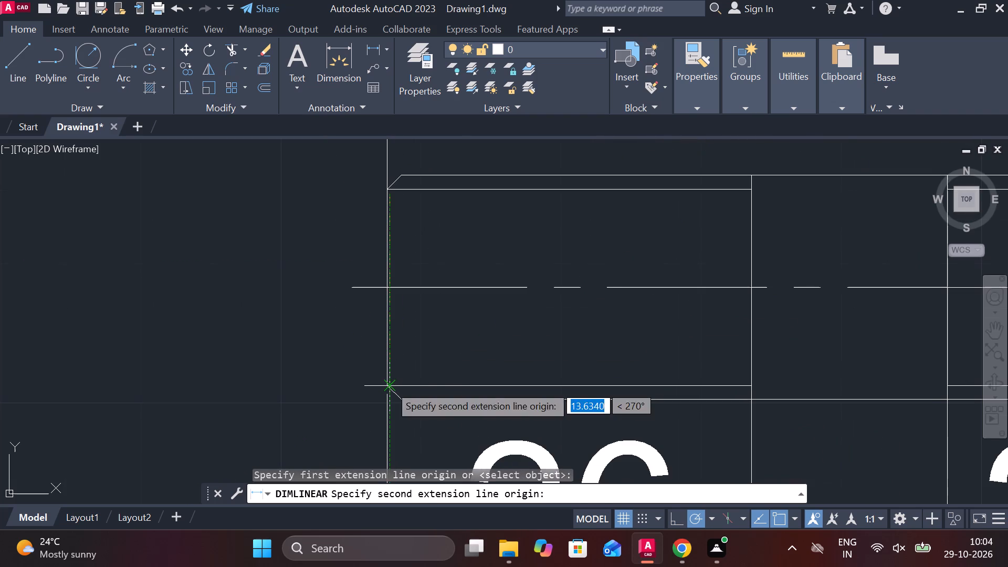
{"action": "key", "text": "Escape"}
Add a 16 mm vertical linear dimension for the part's full height beside its left end.
{"action": "key", "text": "space"}
{"action": "left_click", "coordinate": [402, 174]}
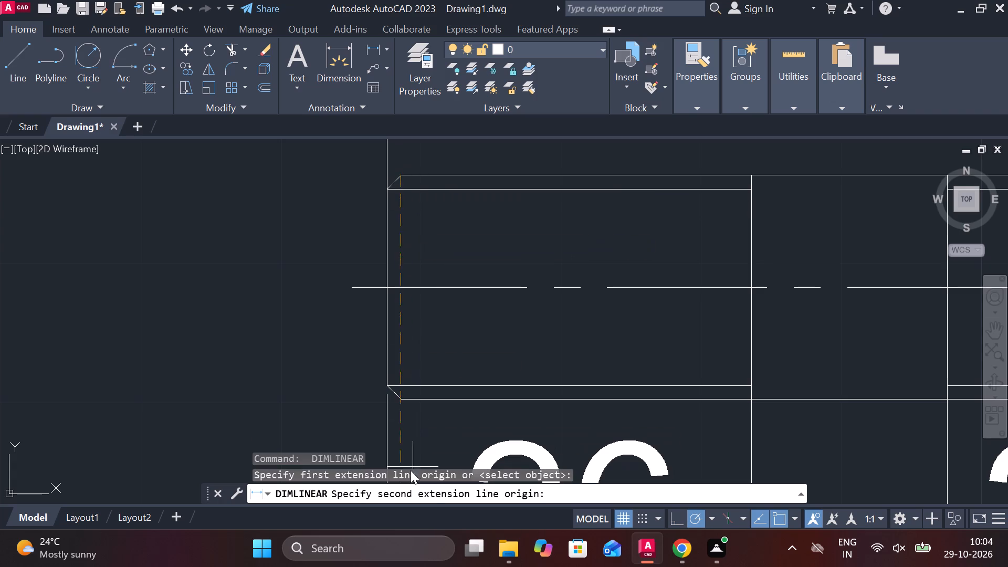
{"action": "left_click", "coordinate": [404, 405]}
{"action": "scroll", "coordinate": [377, 377], "scroll_direction": "down", "scroll_amount": 1}
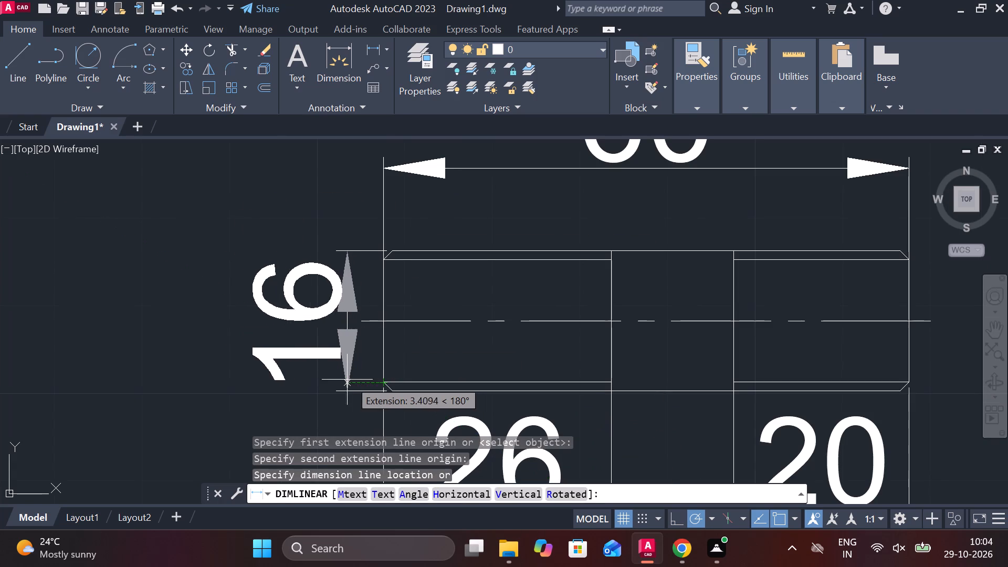
{"action": "left_click", "coordinate": [299, 380]}
Change the part's vertical 16 mm dimension text to read M16*12.
{"action": "scroll", "coordinate": [299, 380], "scroll_direction": "down", "scroll_amount": 1}
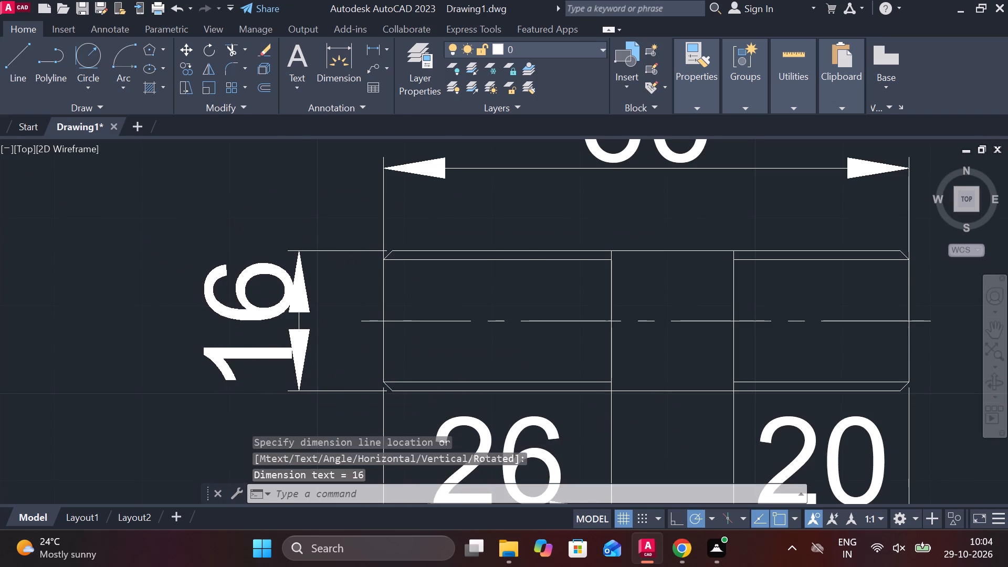
{"action": "scroll", "coordinate": [299, 380], "scroll_direction": "down", "scroll_amount": 2}
{"action": "middle_click_drag", "start_coordinate": [301, 381], "coordinate": [361, 369]}
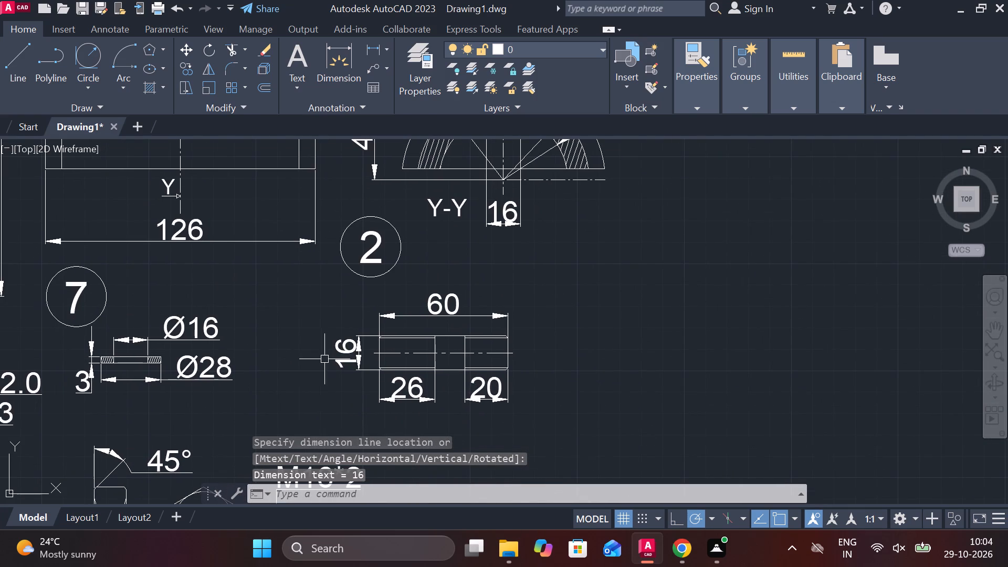
{"action": "double_click", "coordinate": [340, 356]}
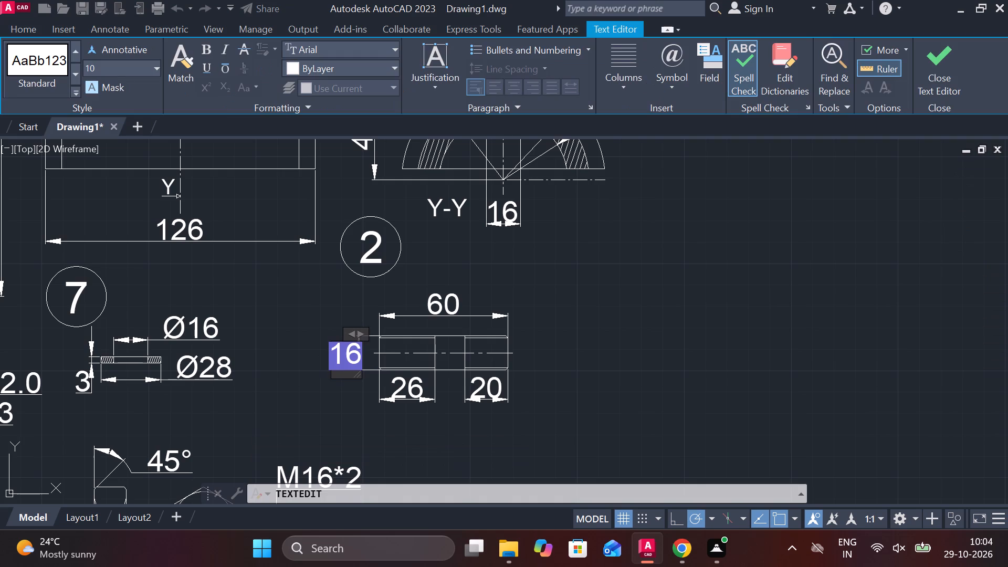
{"action": "key", "text": "m"}
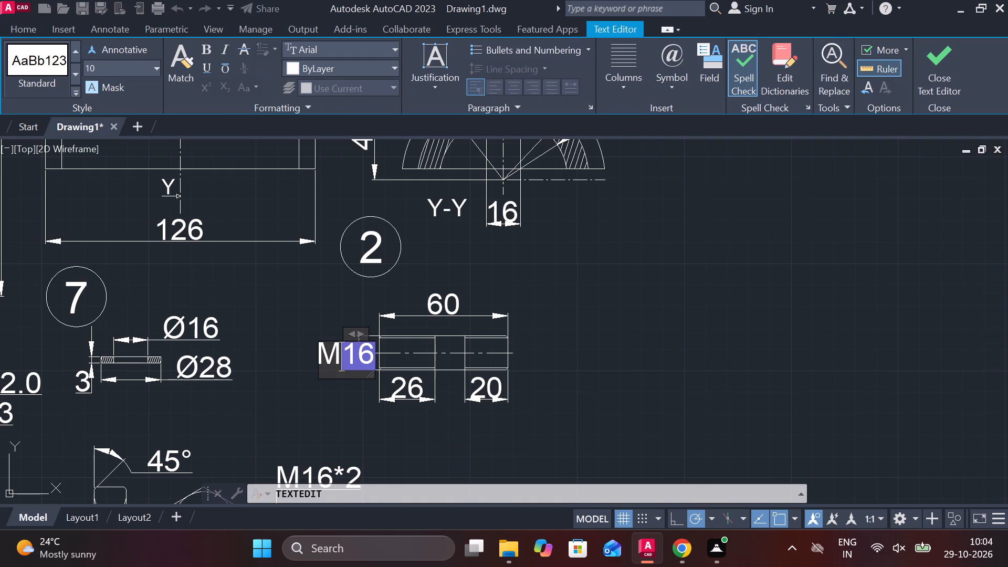
{"action": "key", "text": "Right"}
{"action": "key", "text": "shift+asterisk"}
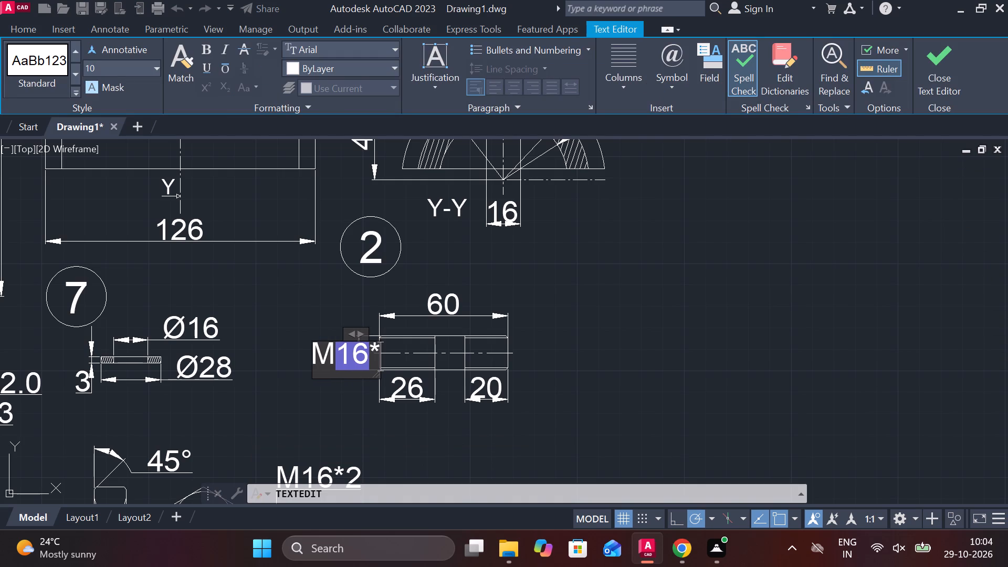
{"action": "type", "text": "12"}
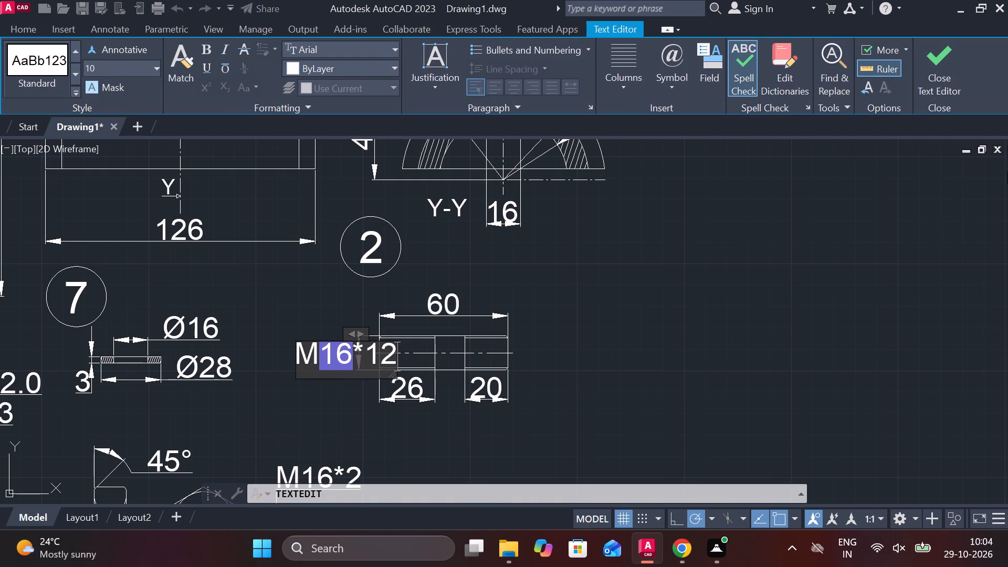
{"action": "left_click", "coordinate": [952, 82]}
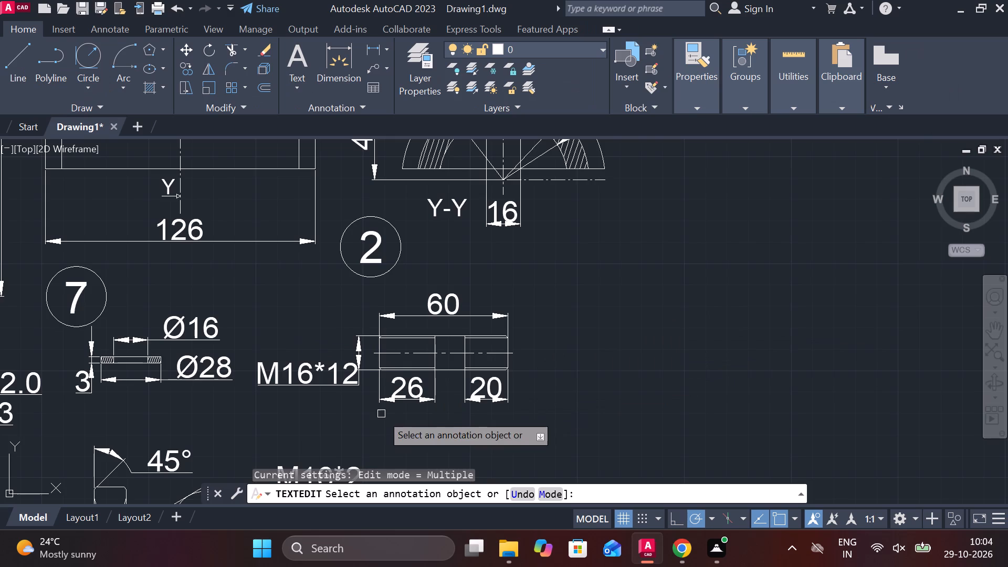
{"action": "middle_click_drag", "start_coordinate": [398, 418], "coordinate": [528, 365]}
{"action": "scroll", "coordinate": [635, 412], "scroll_direction": "down", "scroll_amount": 2}
{"action": "middle_click_drag", "start_coordinate": [710, 412], "coordinate": [608, 351]}
{"action": "scroll", "coordinate": [587, 307], "scroll_direction": "down", "scroll_amount": 2}
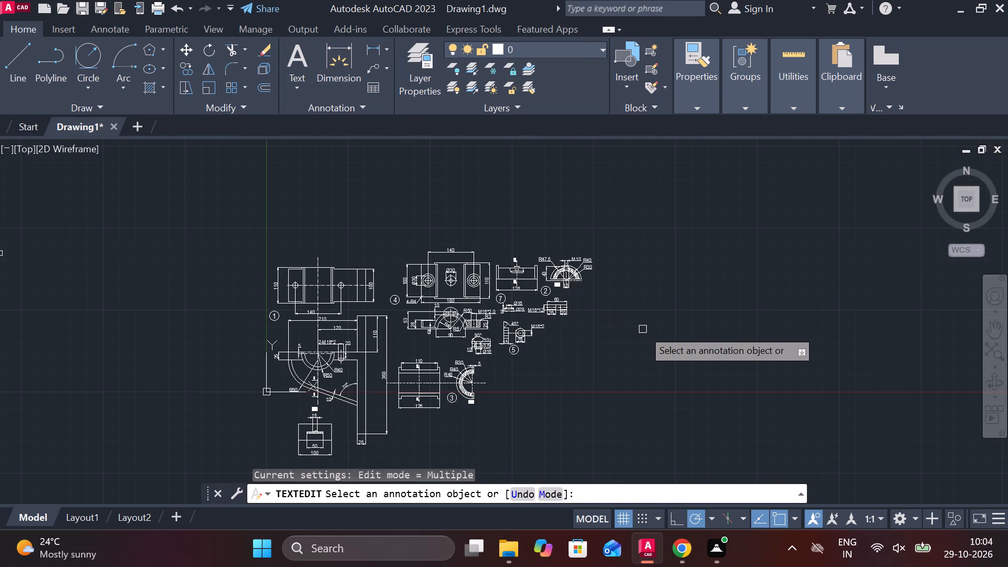
{"action": "key", "text": "Escape"}
In the undimensioned bracket view, mirror the pointed hole's five outline lines about the semicircular seat's vertical centreline, keeping the originals.
{"action": "scroll", "coordinate": [620, 330], "scroll_direction": "down", "scroll_amount": 1}
{"action": "middle_click_drag", "start_coordinate": [356, 351], "coordinate": [639, 302]}
{"action": "scroll", "coordinate": [495, 295], "scroll_direction": "up", "scroll_amount": 3}
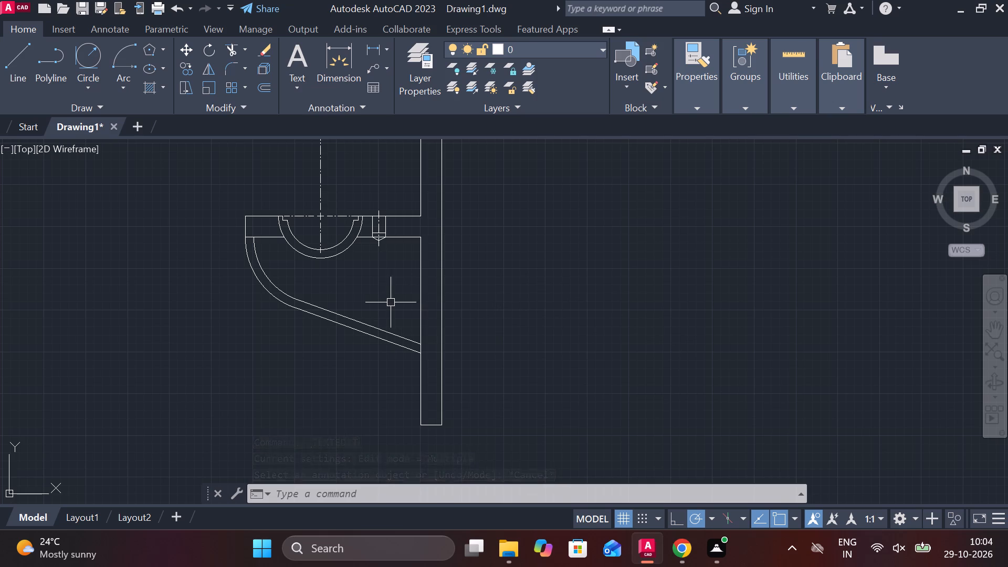
{"action": "middle_click_drag", "start_coordinate": [329, 267], "coordinate": [395, 324]}
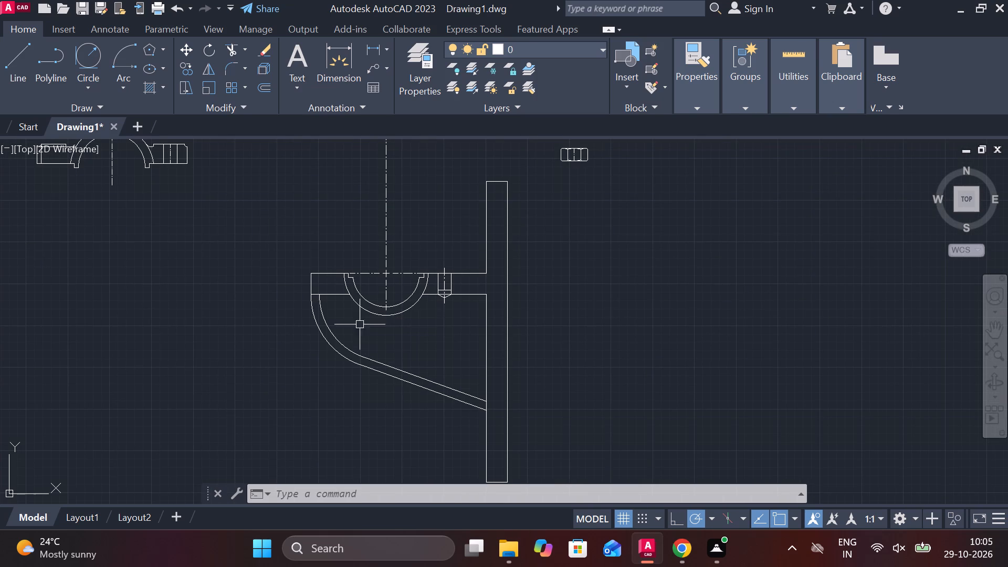
{"action": "scroll", "coordinate": [304, 296], "scroll_direction": "up", "scroll_amount": 1}
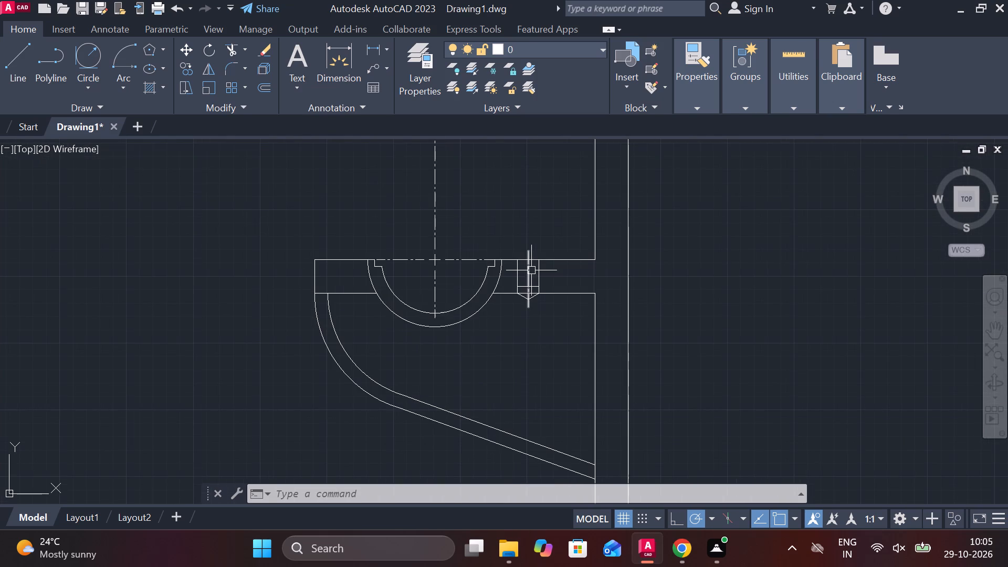
{"action": "scroll", "coordinate": [532, 271], "scroll_direction": "up", "scroll_amount": 2}
{"action": "left_click", "coordinate": [548, 267]}
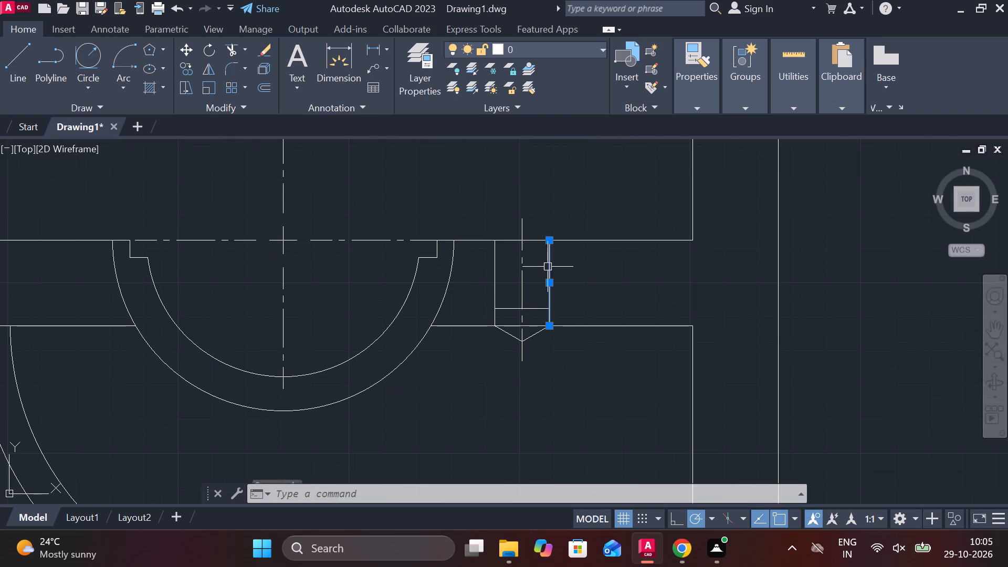
{"action": "left_click", "coordinate": [497, 267]}
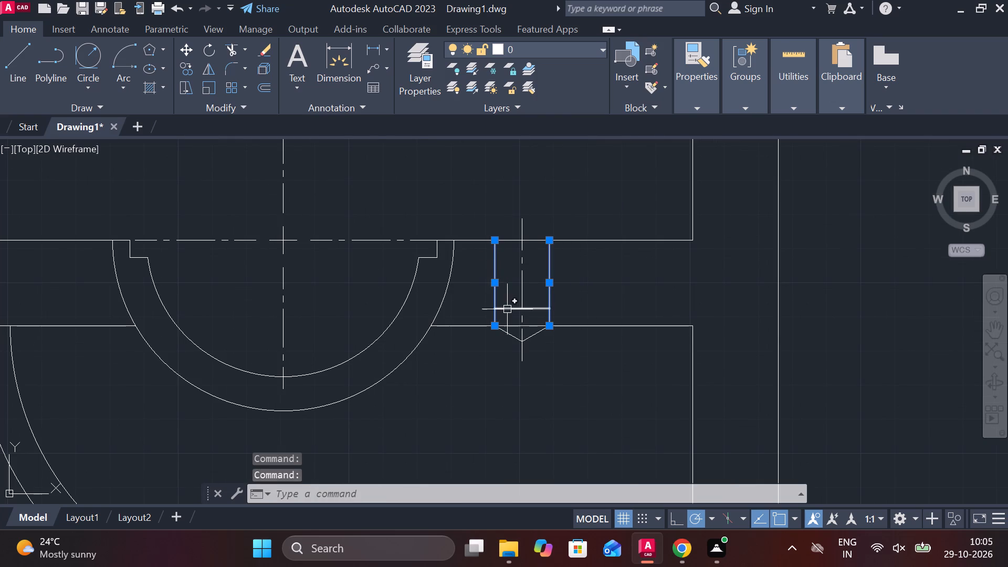
{"action": "left_click", "coordinate": [508, 309]}
{"action": "scroll", "coordinate": [514, 327], "scroll_direction": "down", "scroll_amount": 4}
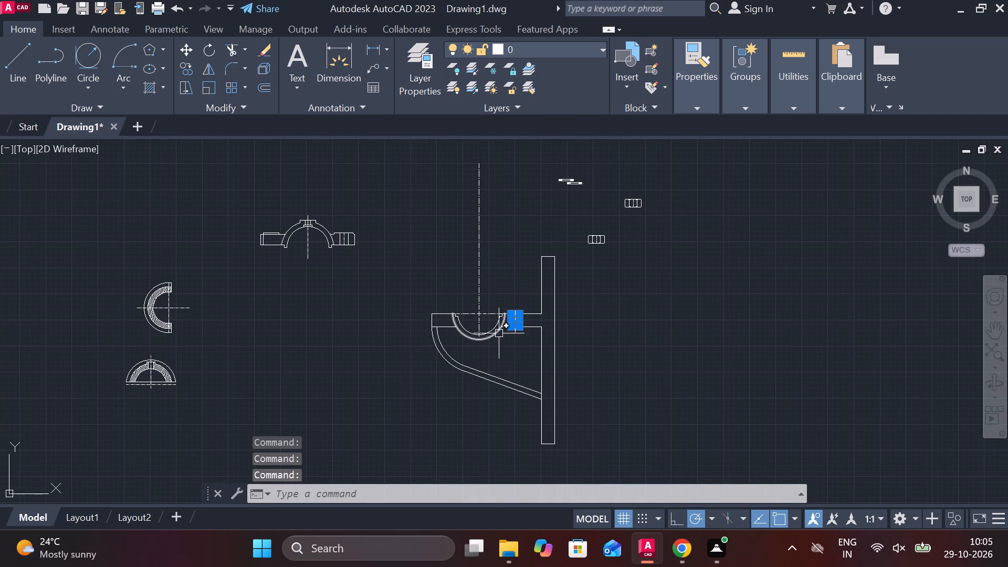
{"action": "scroll", "coordinate": [499, 333], "scroll_direction": "up", "scroll_amount": 6}
{"action": "left_click", "coordinate": [575, 268]}
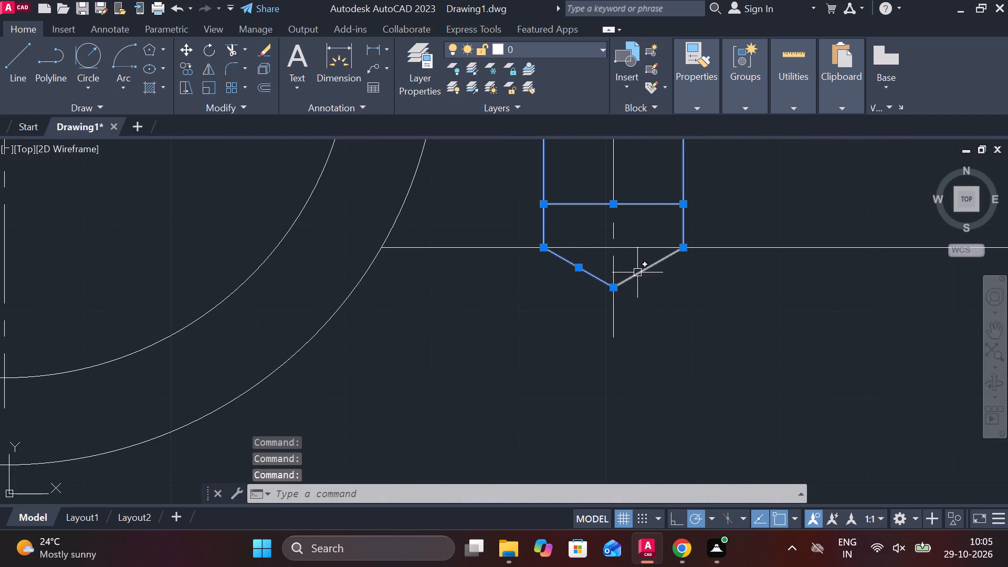
{"action": "left_click", "coordinate": [638, 272]}
{"action": "scroll", "coordinate": [690, 310], "scroll_direction": "down", "scroll_amount": 2}
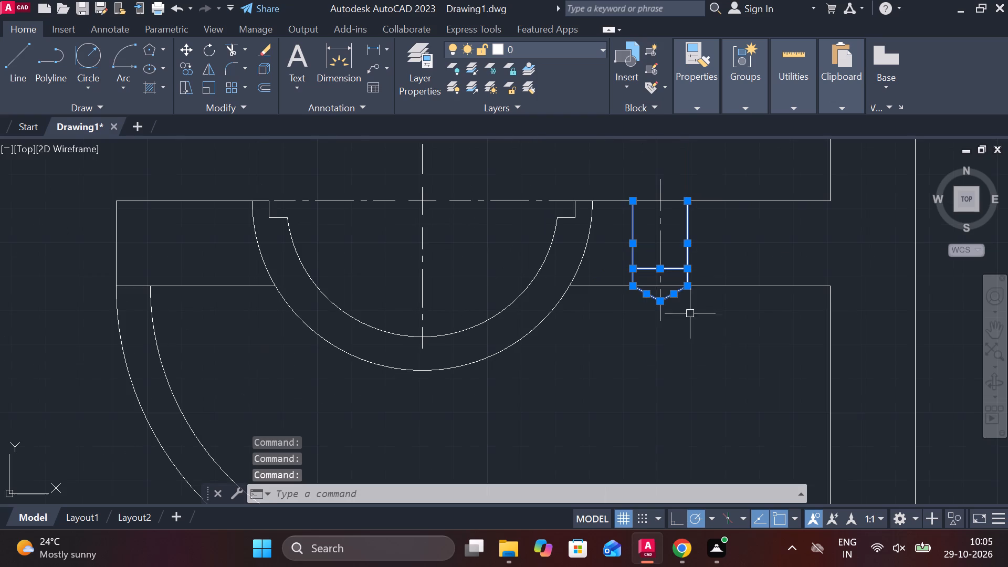
{"action": "type", "text": "MI"}
{"action": "key", "text": "Return"}
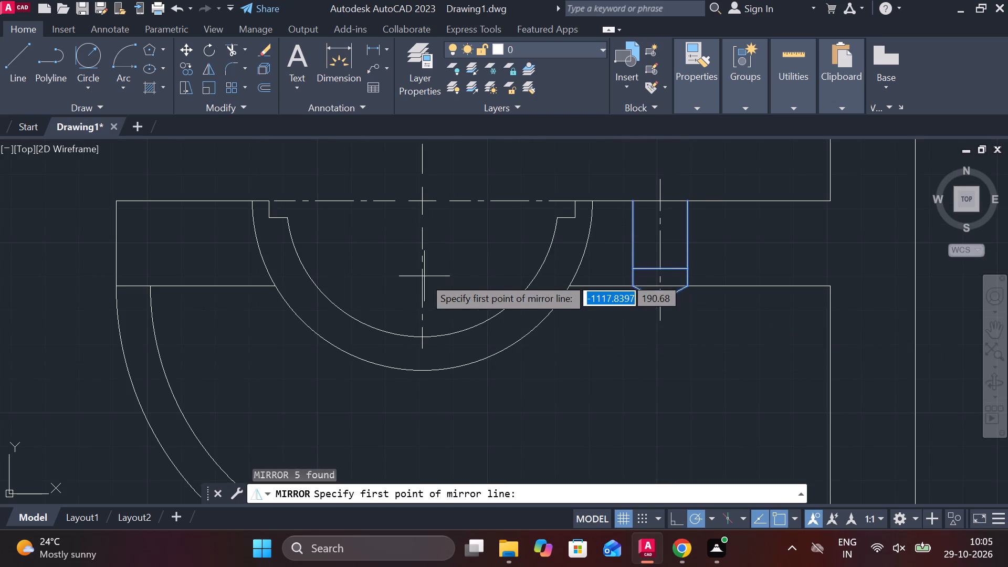
{"action": "left_click", "coordinate": [424, 339]}
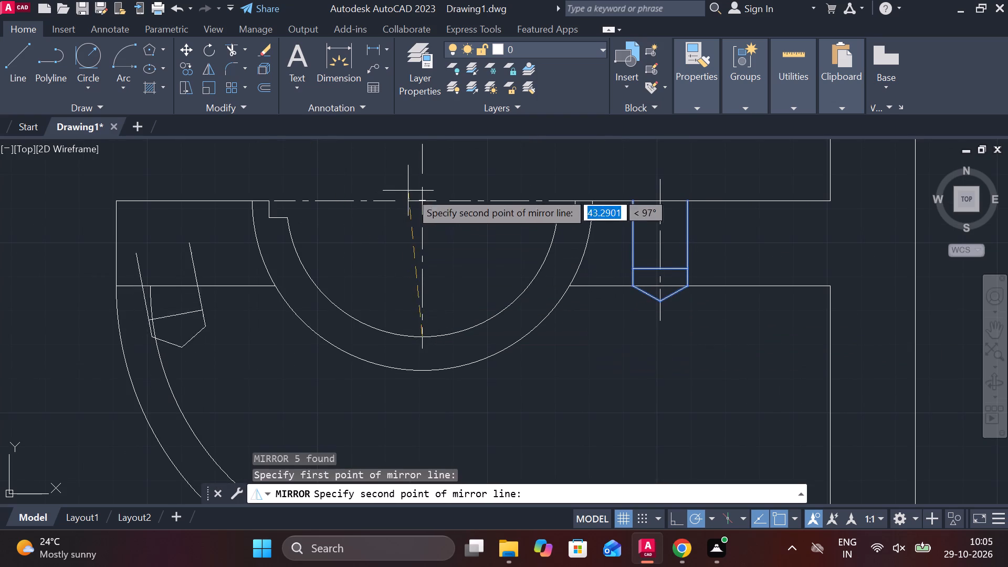
{"action": "left_click", "coordinate": [422, 201]}
{"action": "left_click", "coordinate": [463, 253]}
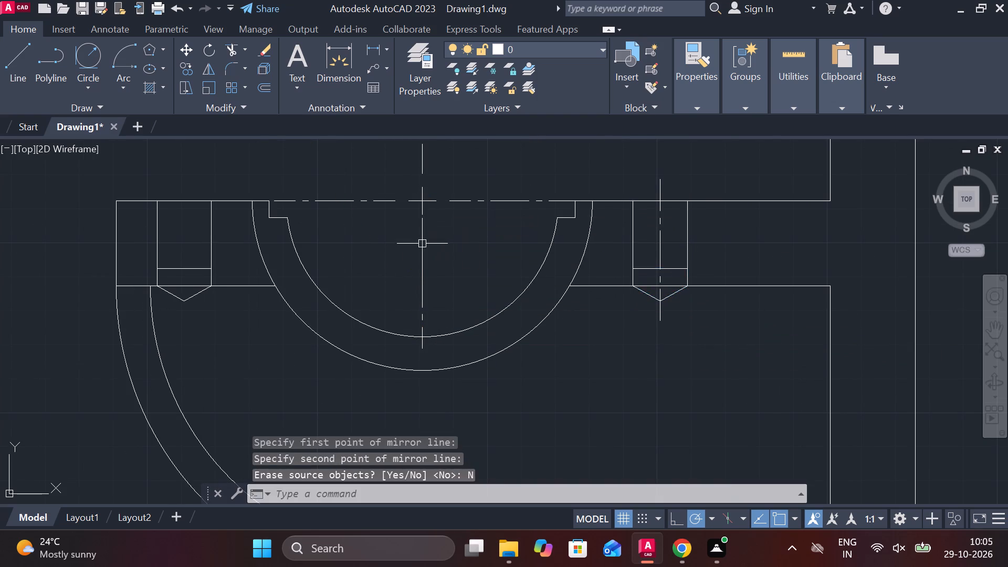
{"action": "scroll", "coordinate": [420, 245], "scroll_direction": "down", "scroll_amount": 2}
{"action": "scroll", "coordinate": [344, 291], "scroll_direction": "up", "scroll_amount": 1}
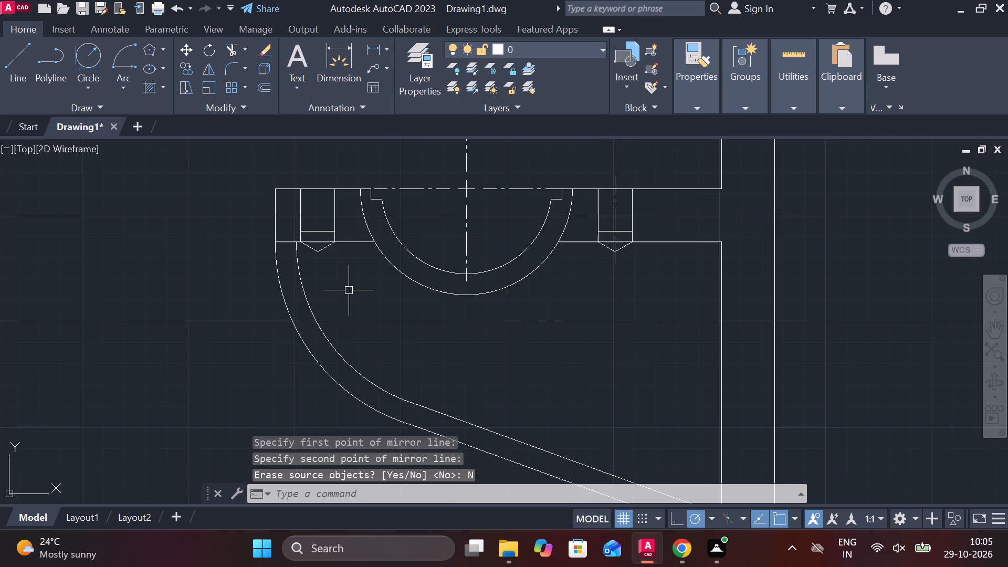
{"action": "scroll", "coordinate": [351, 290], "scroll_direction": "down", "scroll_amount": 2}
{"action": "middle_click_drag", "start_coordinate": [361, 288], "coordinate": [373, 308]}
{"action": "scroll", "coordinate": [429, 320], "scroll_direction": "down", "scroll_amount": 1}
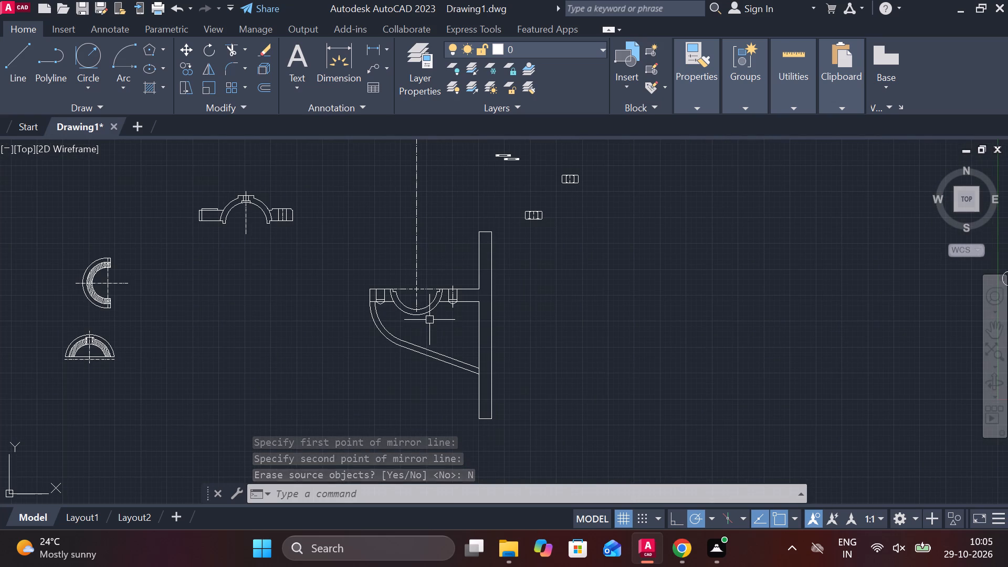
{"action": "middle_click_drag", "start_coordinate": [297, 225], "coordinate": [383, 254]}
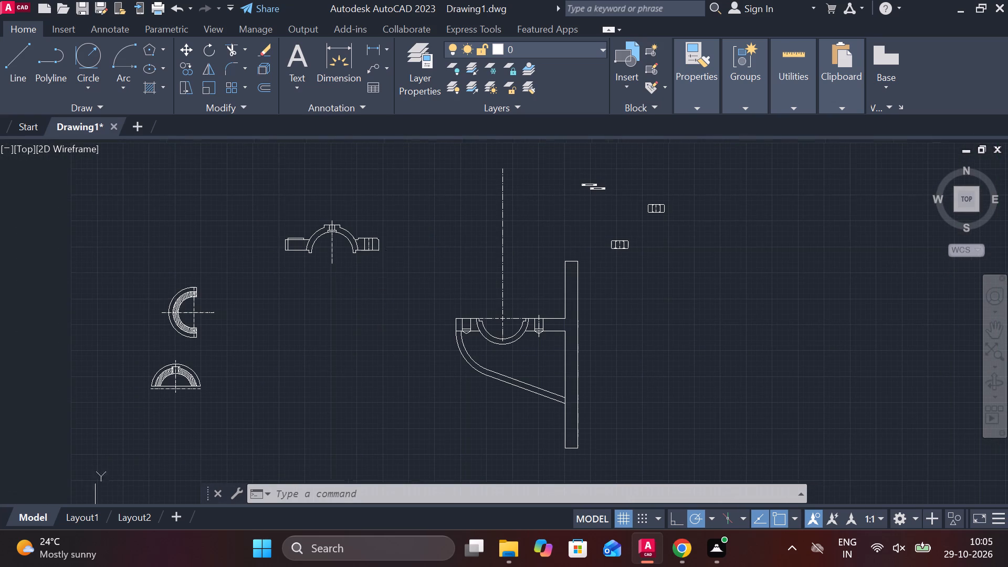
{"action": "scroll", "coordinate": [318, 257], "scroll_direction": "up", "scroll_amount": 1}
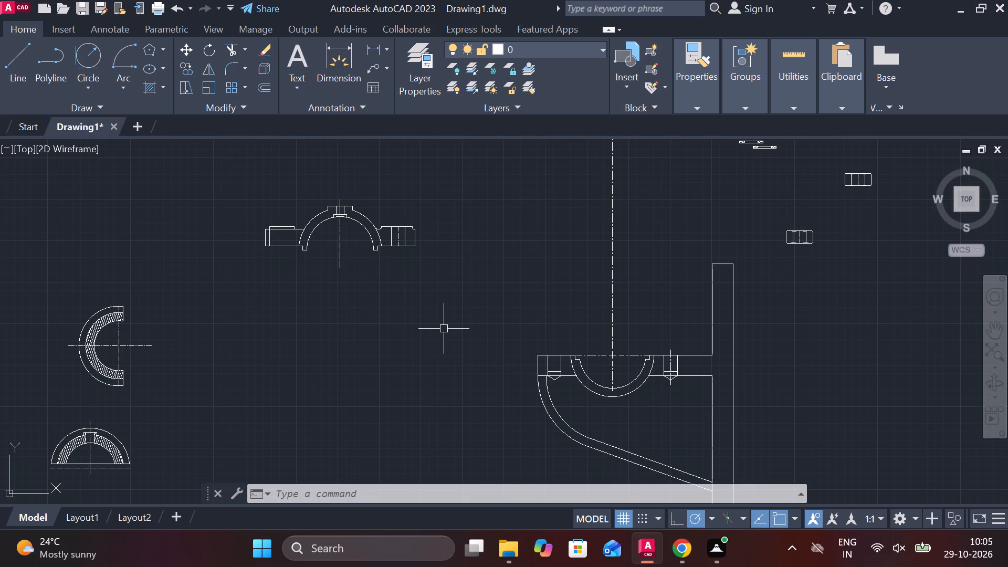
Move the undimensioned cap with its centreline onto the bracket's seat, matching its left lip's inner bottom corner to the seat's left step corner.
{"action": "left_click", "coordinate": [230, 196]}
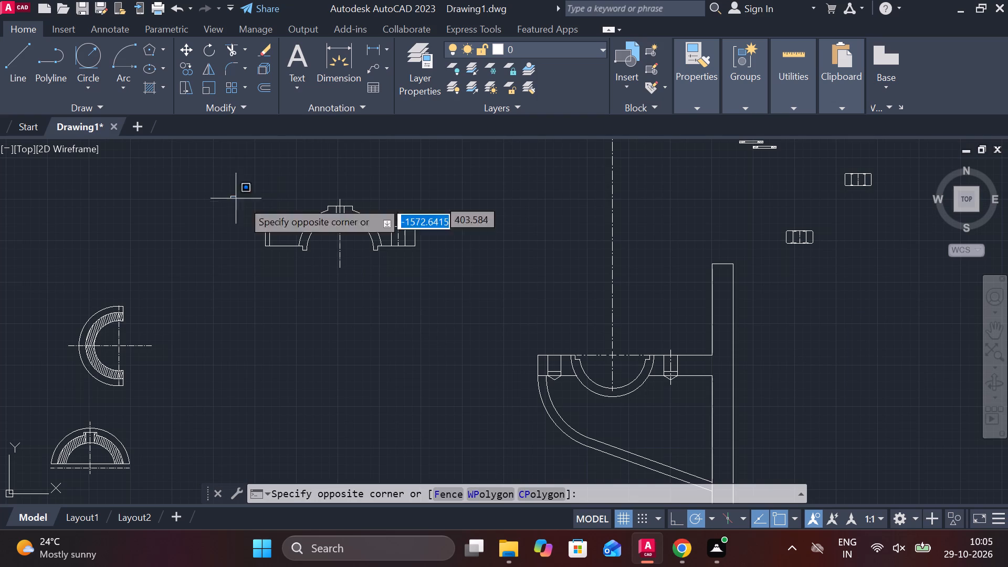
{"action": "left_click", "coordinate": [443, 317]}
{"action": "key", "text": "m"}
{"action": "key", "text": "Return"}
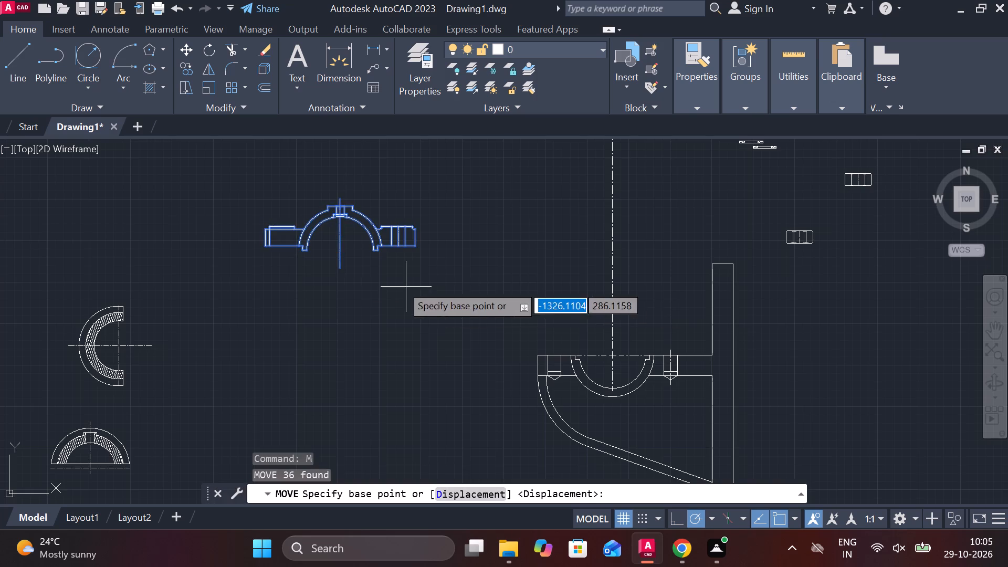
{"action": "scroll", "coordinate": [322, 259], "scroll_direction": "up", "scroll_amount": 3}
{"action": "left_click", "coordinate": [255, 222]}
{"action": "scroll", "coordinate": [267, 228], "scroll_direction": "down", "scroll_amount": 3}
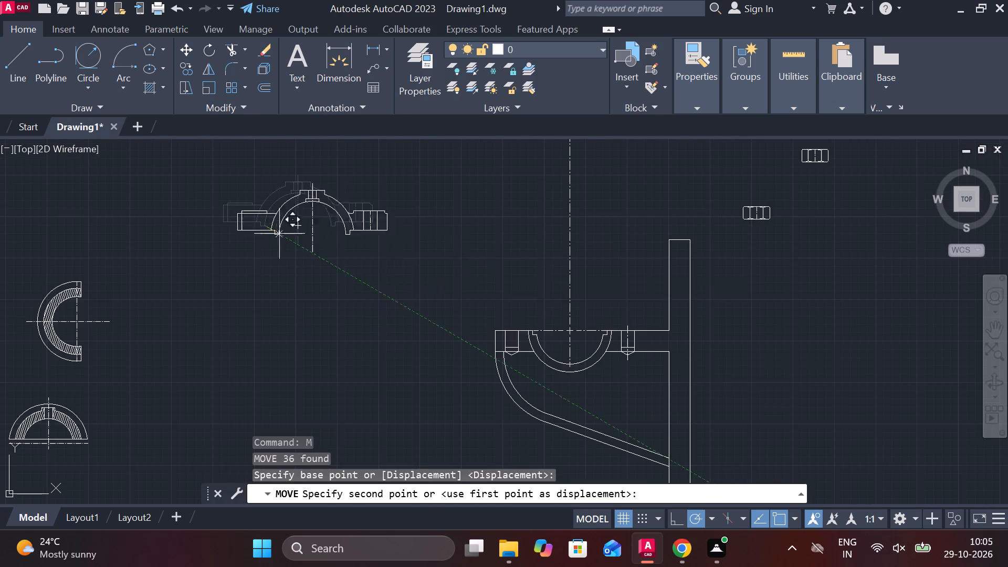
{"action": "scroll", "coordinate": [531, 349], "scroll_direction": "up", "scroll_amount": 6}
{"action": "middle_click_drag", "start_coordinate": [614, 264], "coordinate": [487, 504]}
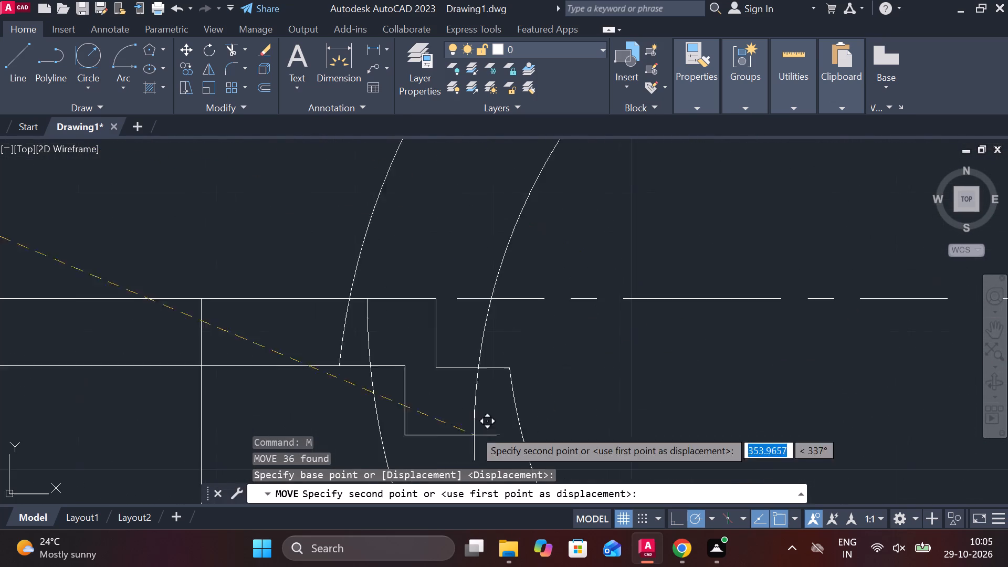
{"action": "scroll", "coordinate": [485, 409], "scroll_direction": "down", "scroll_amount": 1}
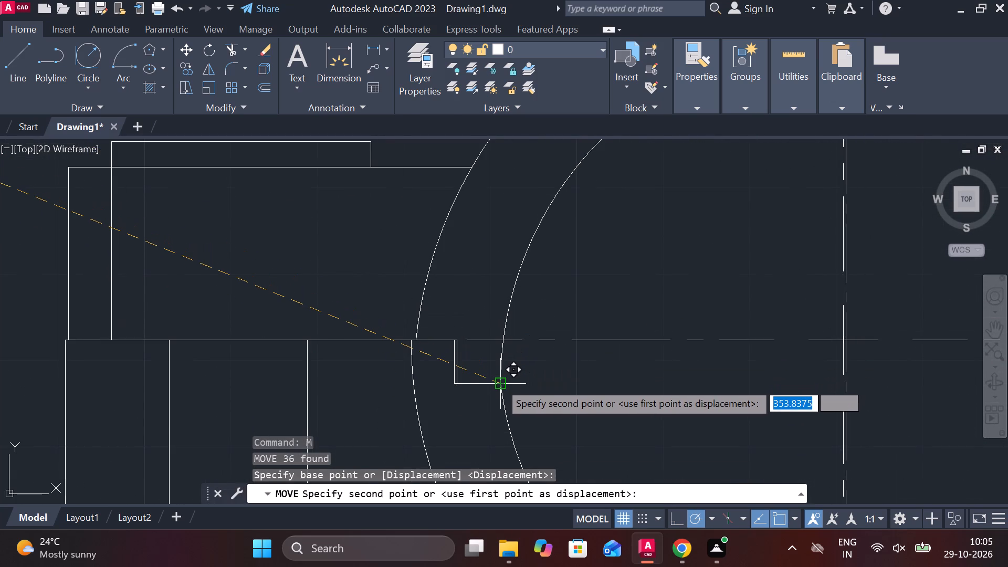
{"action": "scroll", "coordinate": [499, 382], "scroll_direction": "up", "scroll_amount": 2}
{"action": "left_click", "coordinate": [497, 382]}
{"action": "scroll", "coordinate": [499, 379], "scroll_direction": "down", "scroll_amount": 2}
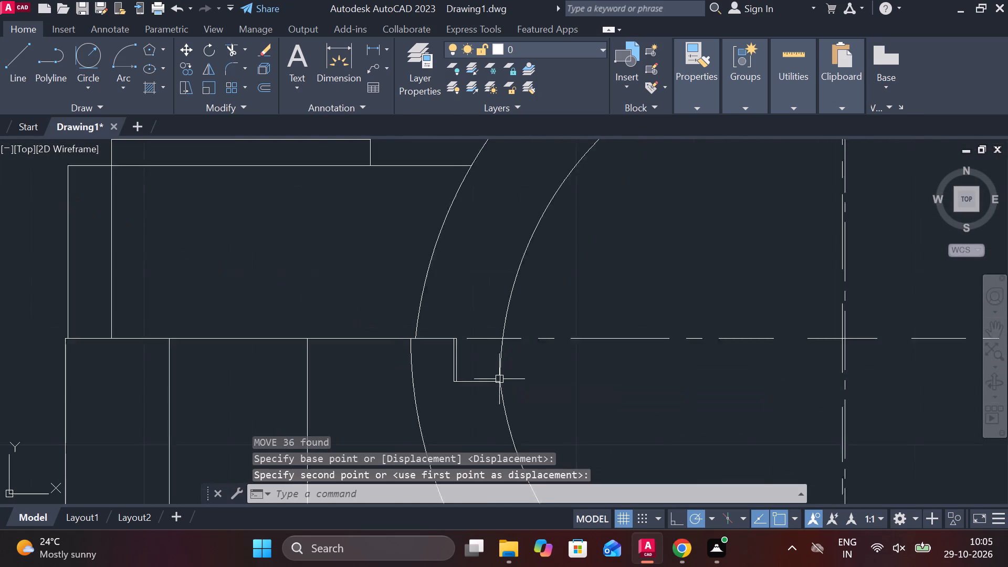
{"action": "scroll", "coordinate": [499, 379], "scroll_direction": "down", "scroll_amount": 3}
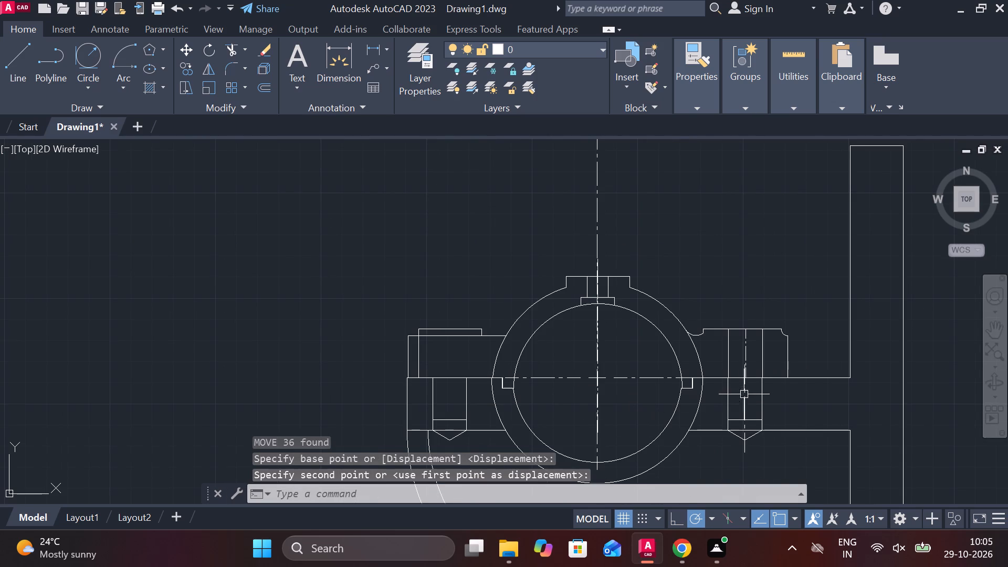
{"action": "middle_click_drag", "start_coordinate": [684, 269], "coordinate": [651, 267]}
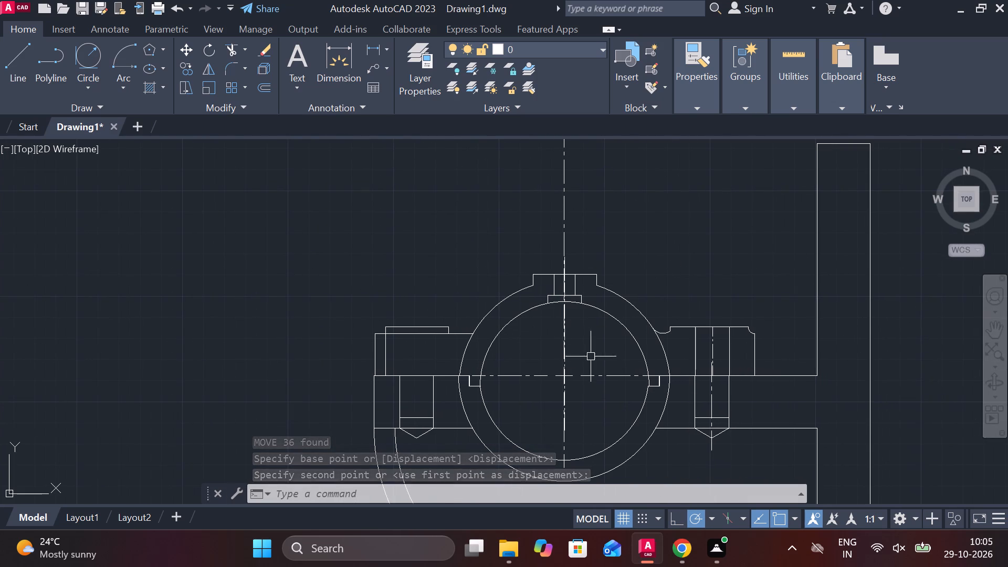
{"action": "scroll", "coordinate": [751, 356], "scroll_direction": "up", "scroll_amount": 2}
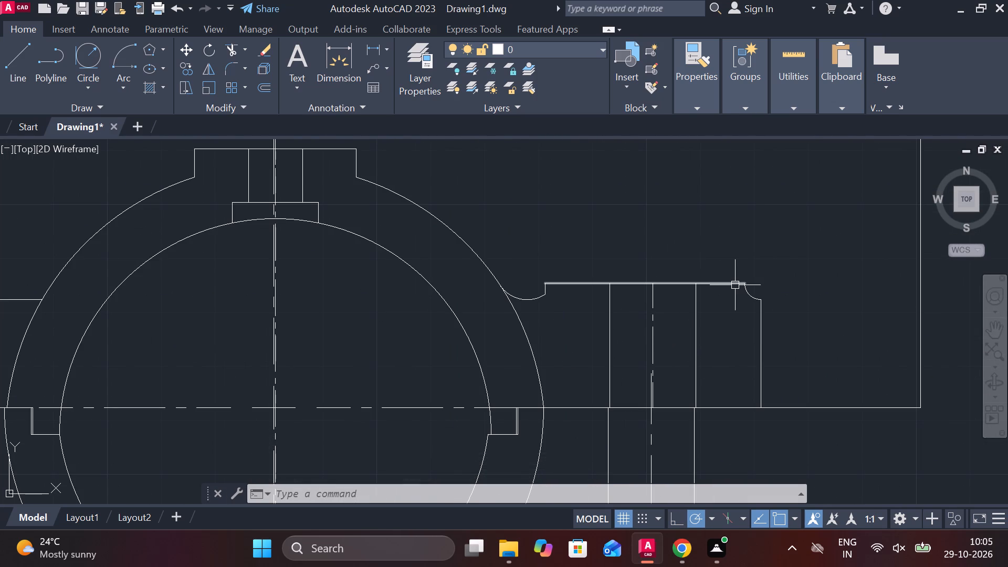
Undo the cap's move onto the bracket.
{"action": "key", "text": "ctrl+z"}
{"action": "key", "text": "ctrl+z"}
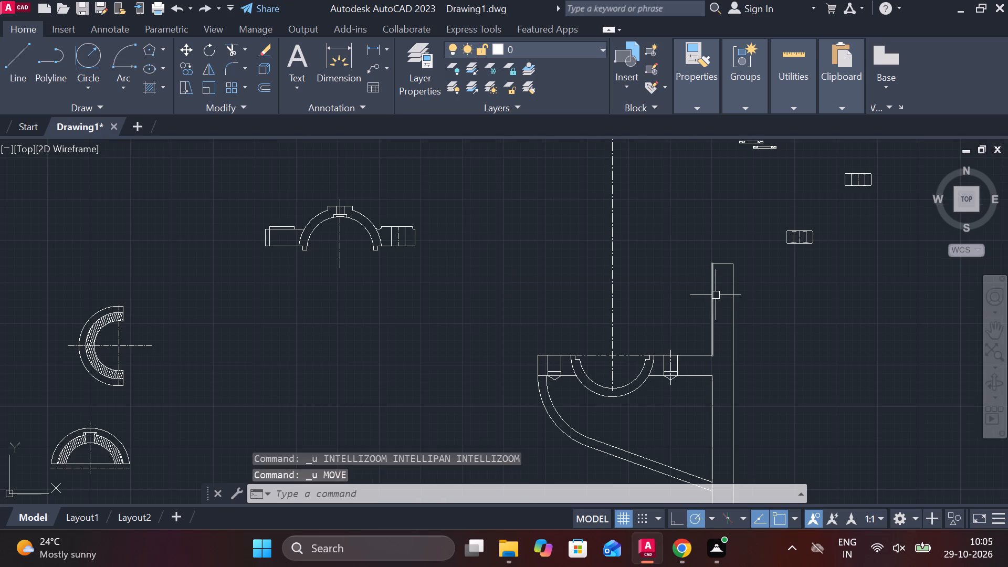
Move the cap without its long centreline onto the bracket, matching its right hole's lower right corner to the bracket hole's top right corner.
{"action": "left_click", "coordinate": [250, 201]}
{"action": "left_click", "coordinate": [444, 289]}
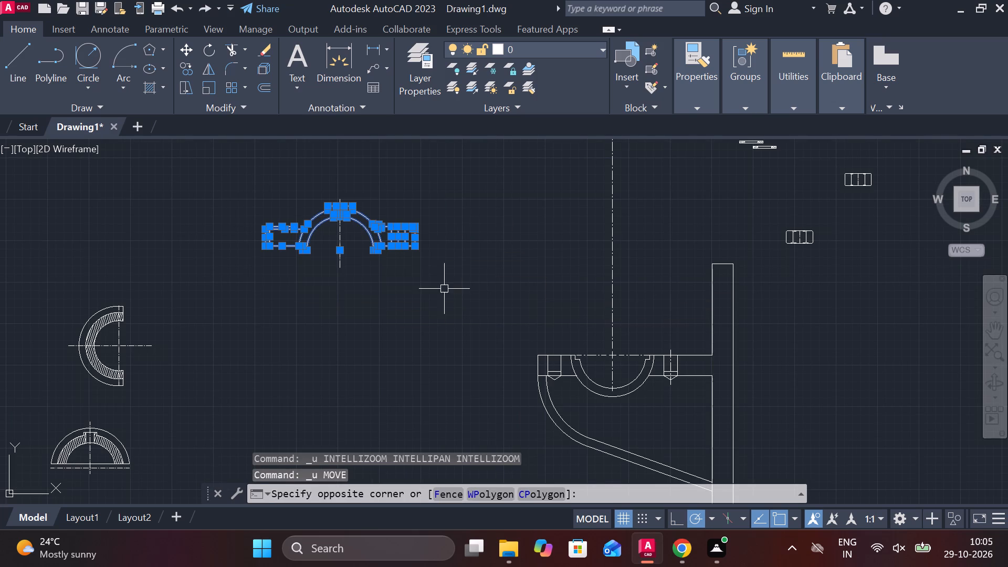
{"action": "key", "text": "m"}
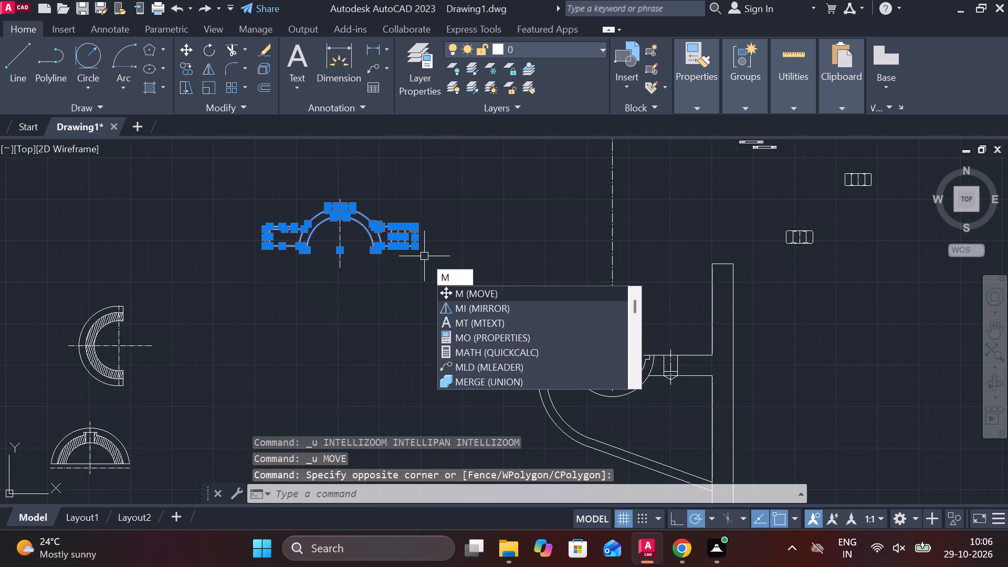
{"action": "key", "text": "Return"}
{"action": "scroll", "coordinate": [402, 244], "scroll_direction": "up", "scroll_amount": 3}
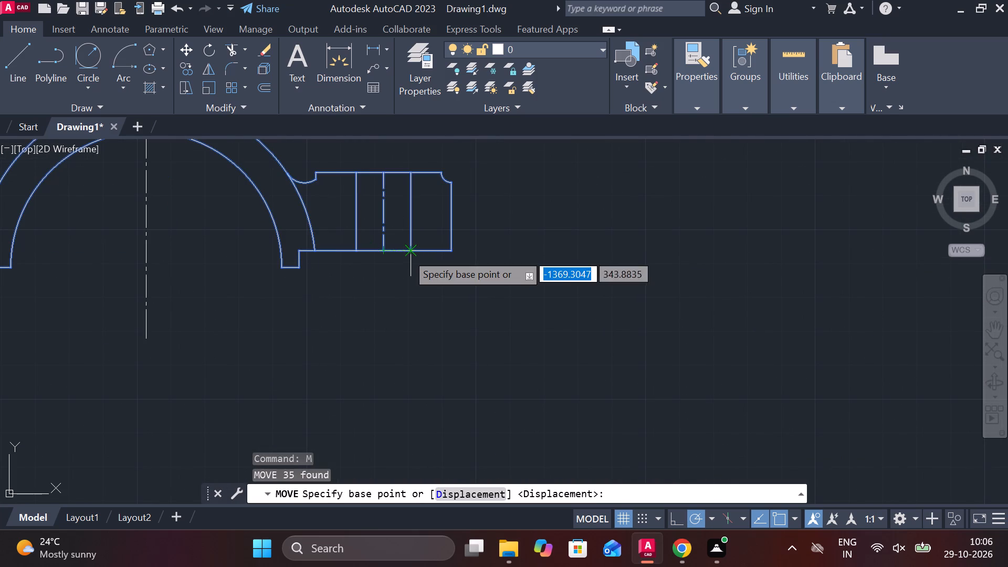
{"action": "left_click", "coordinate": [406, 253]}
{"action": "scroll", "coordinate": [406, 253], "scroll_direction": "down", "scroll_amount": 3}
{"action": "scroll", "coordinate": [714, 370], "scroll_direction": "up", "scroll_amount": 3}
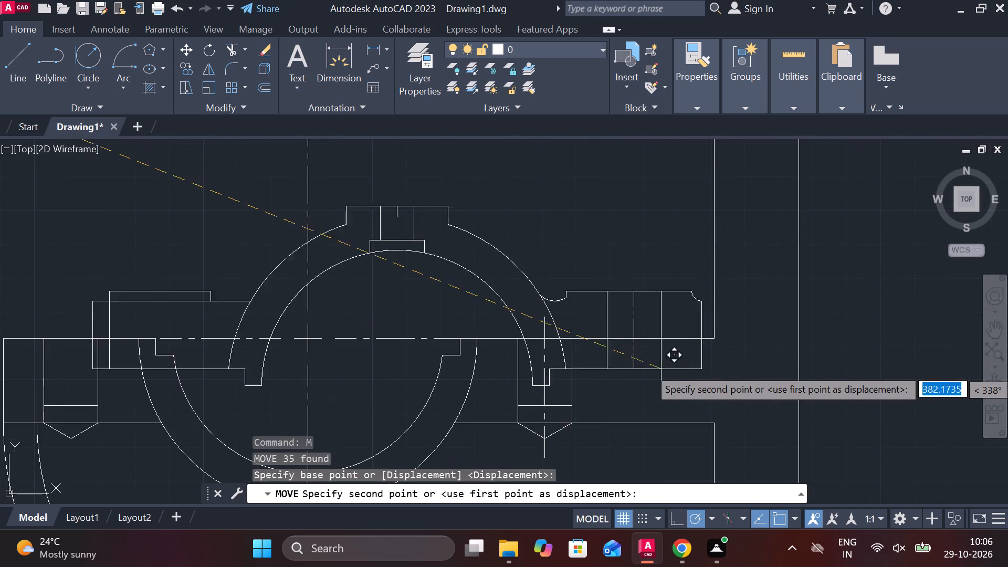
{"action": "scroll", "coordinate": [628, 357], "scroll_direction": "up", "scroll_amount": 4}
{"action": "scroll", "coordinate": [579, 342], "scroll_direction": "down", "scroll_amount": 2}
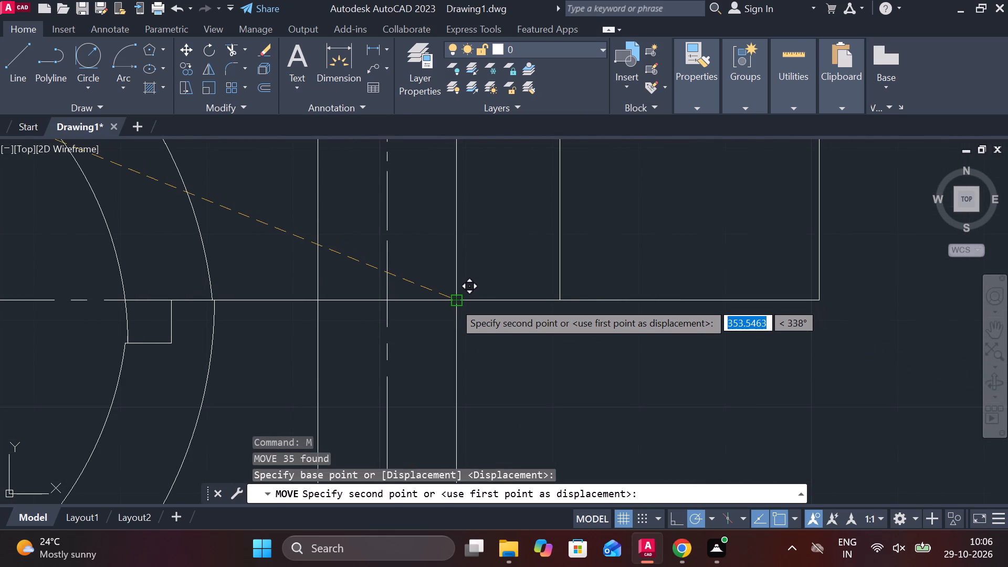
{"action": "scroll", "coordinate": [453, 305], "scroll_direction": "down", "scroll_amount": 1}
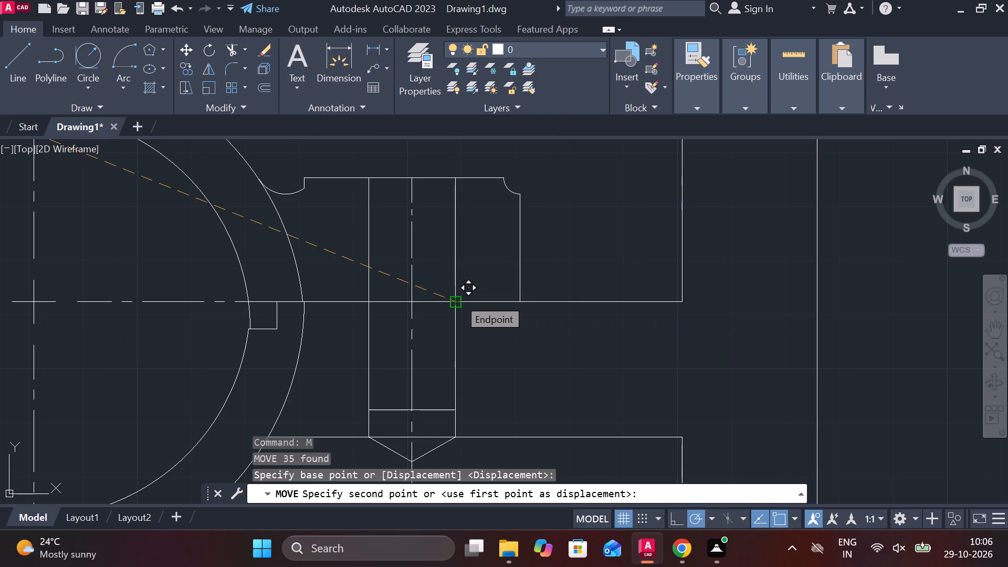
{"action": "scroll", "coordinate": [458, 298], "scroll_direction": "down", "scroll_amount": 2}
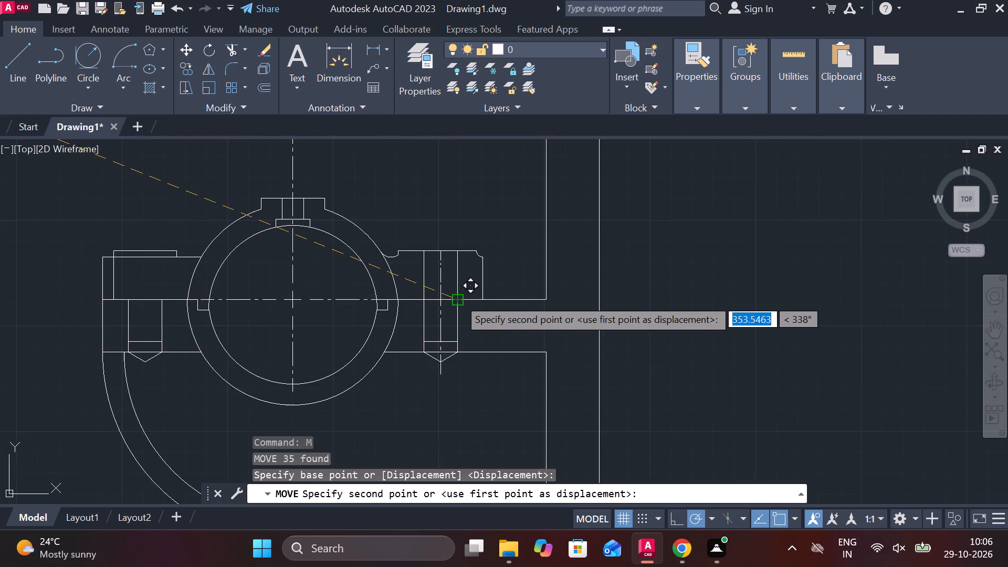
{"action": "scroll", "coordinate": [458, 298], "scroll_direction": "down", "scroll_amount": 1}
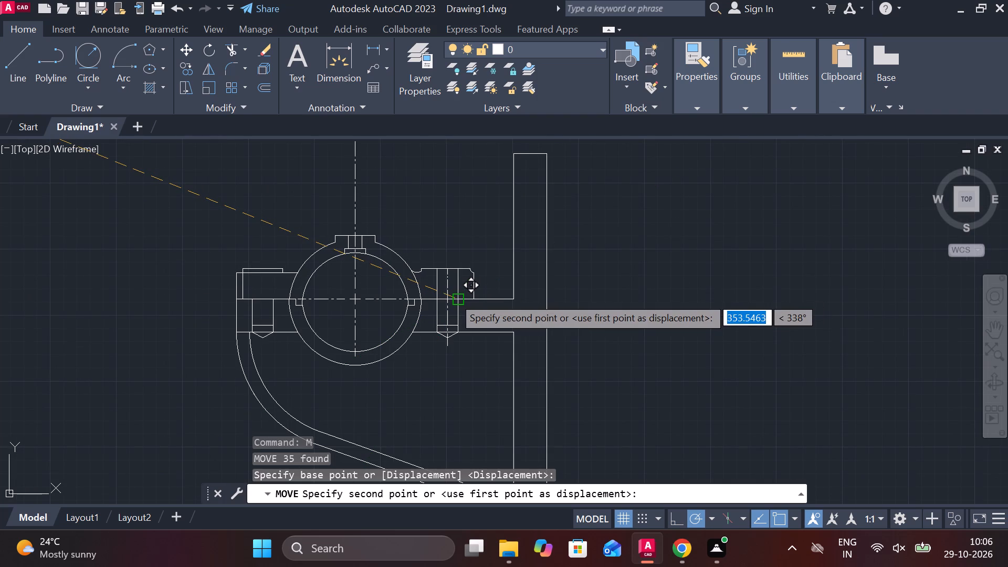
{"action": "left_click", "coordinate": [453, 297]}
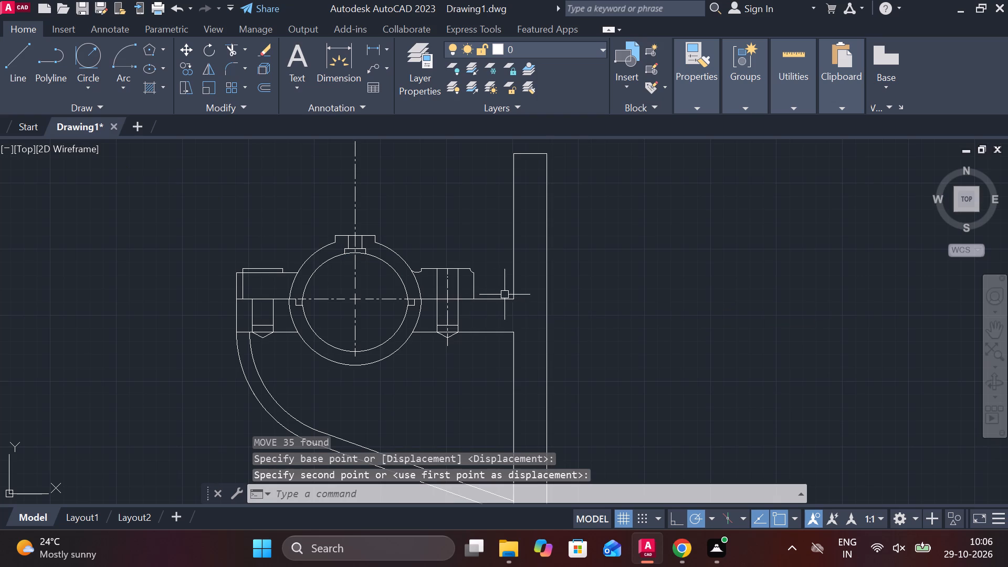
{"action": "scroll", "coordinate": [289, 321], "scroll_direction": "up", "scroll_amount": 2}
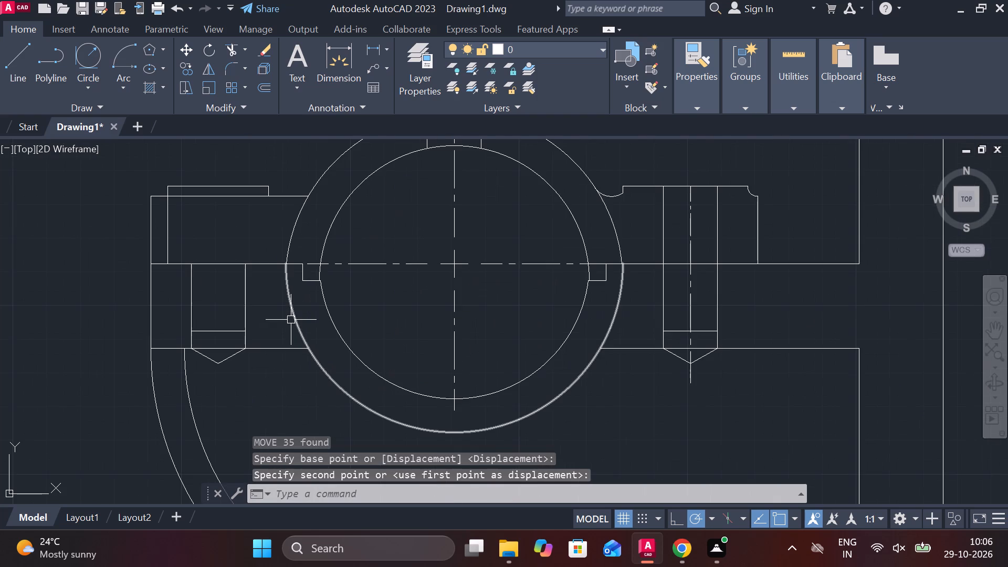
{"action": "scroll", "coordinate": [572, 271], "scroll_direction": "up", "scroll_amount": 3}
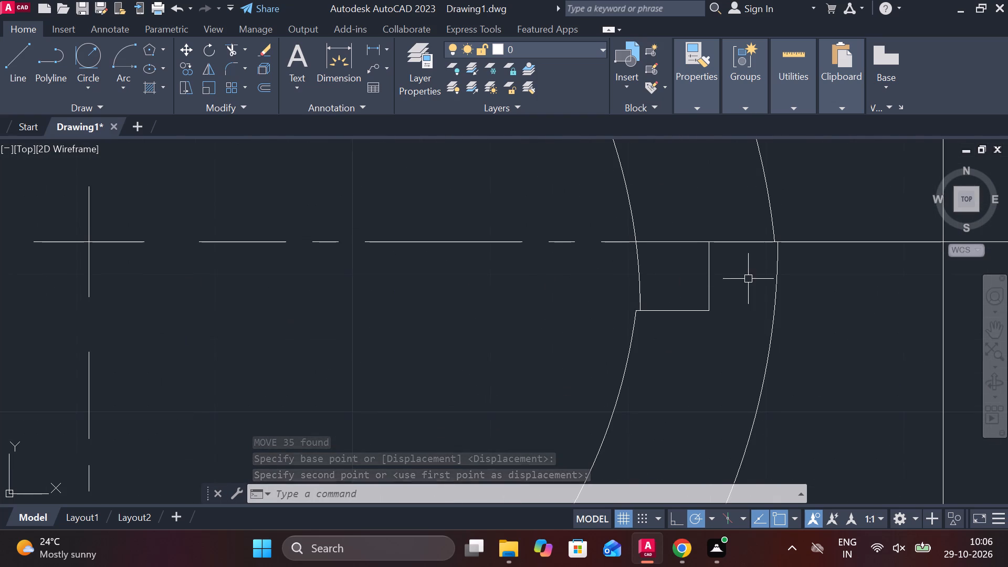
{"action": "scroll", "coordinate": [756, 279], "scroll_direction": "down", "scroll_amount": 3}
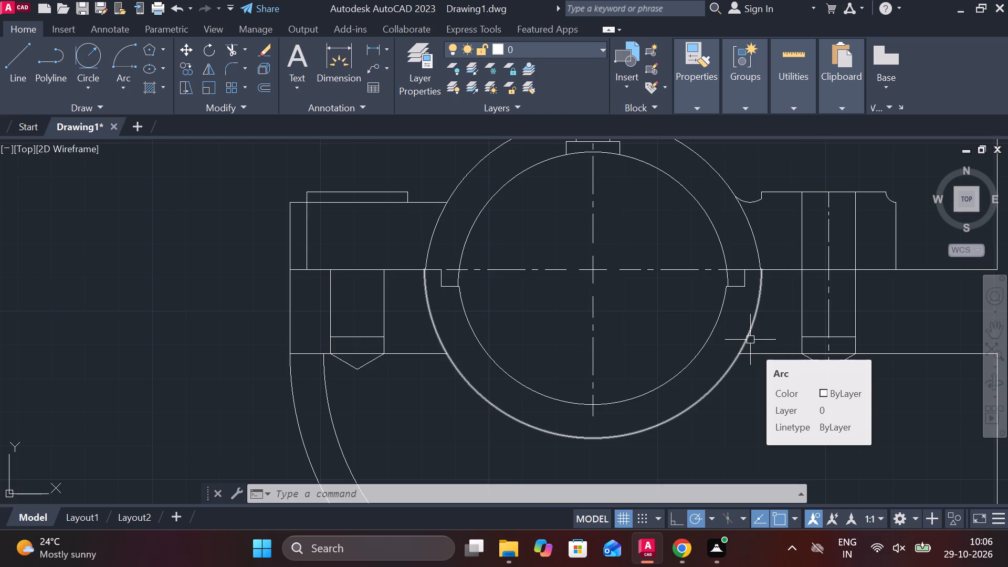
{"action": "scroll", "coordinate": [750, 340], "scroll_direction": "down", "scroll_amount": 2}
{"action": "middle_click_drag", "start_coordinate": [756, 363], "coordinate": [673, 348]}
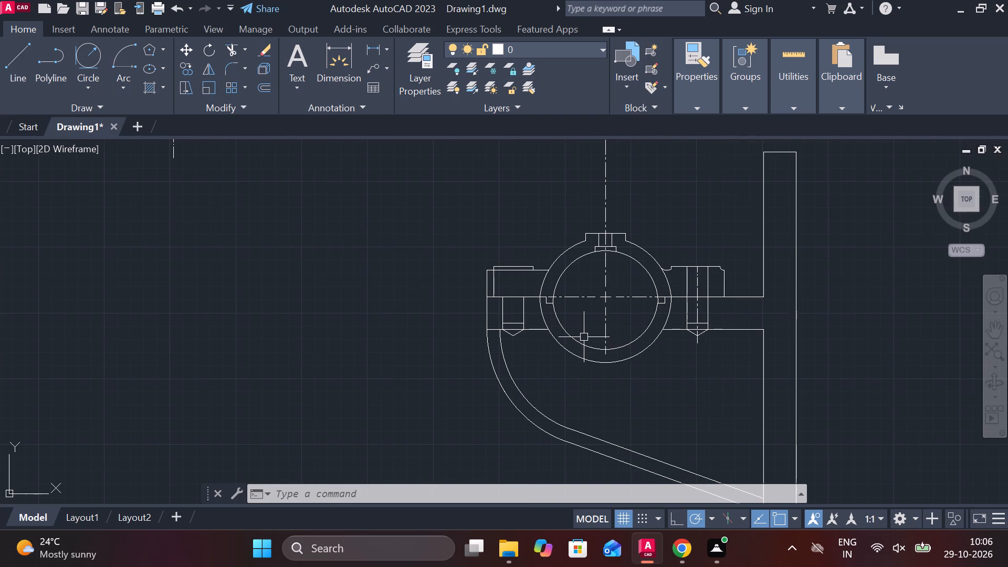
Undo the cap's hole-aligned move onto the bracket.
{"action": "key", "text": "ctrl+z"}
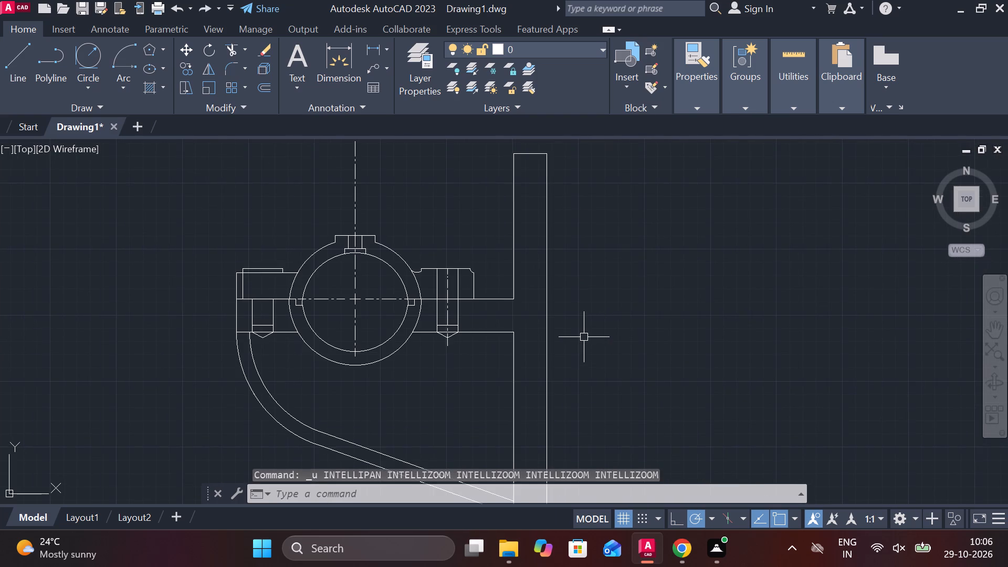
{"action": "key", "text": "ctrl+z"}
Move the whole cap including its centreline onto the bracket, placing its left lip's inner bottom corner on the seat's left step corner.
{"action": "left_click", "coordinate": [229, 178]}
{"action": "left_click", "coordinate": [506, 281]}
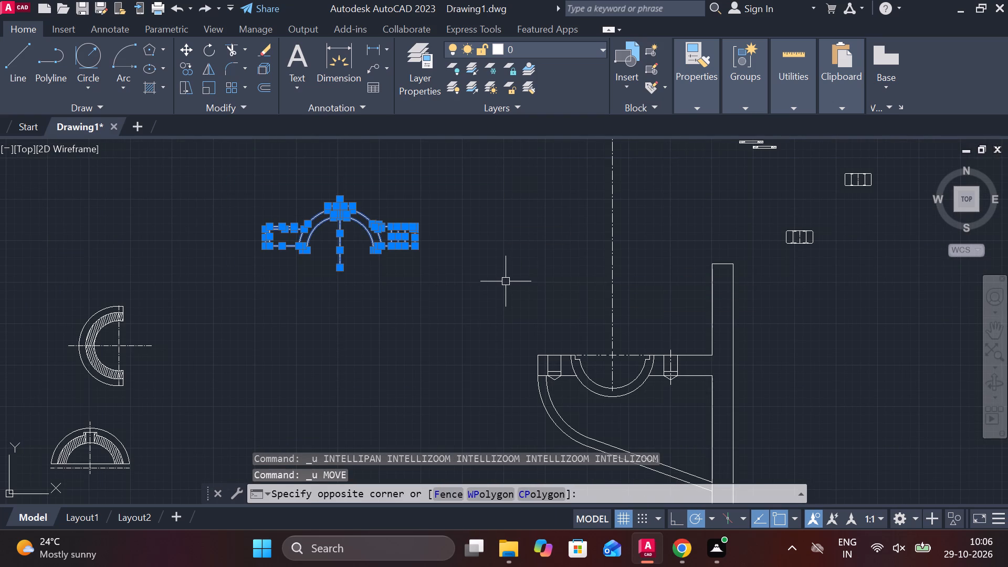
{"action": "key", "text": "m"}
{"action": "key", "text": "Return"}
{"action": "scroll", "coordinate": [303, 243], "scroll_direction": "up", "scroll_amount": 3}
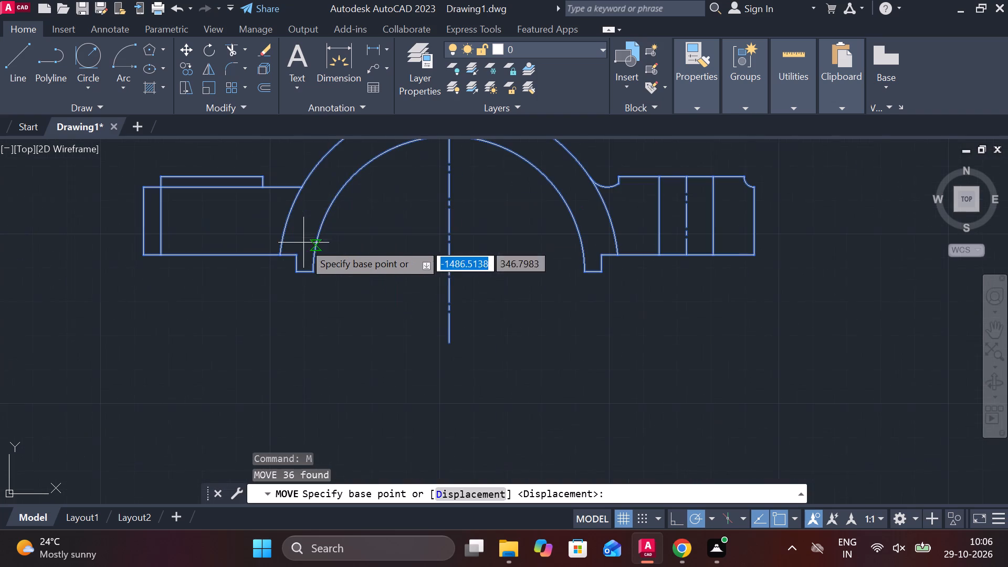
{"action": "left_click", "coordinate": [315, 273]}
{"action": "scroll", "coordinate": [315, 273], "scroll_direction": "down", "scroll_amount": 3}
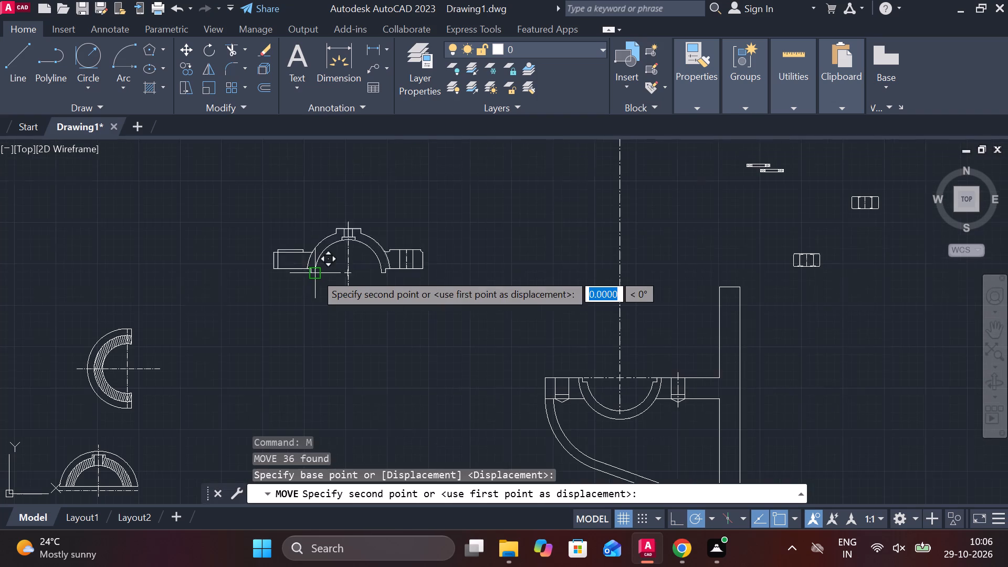
{"action": "scroll", "coordinate": [561, 398], "scroll_direction": "up", "scroll_amount": 4}
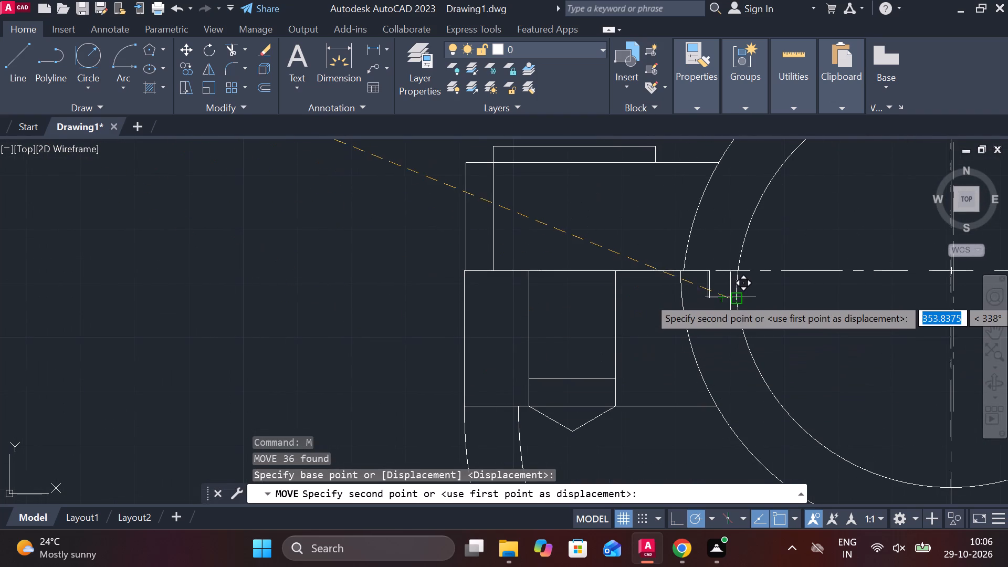
{"action": "scroll", "coordinate": [738, 297], "scroll_direction": "up", "scroll_amount": 3}
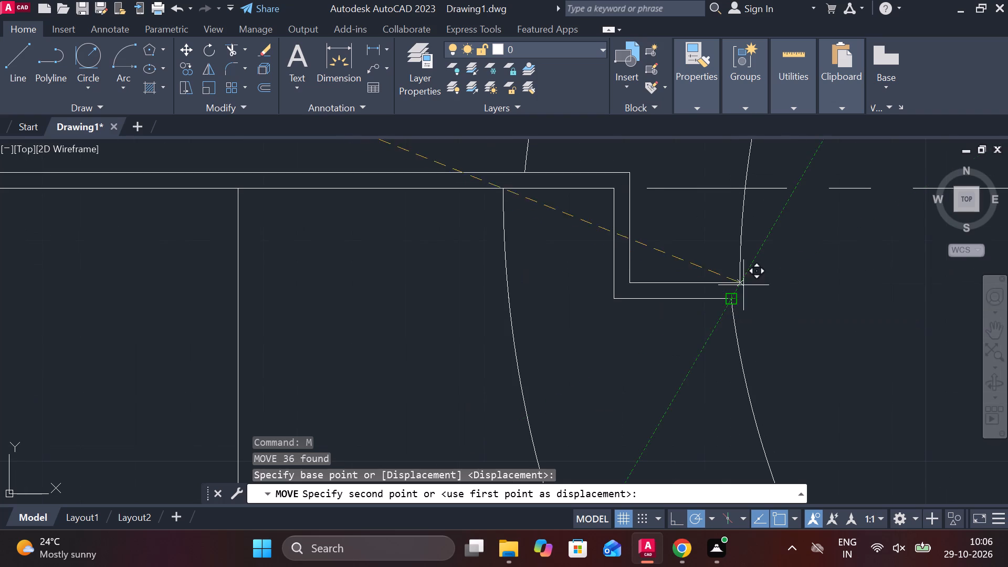
{"action": "left_click", "coordinate": [729, 296]}
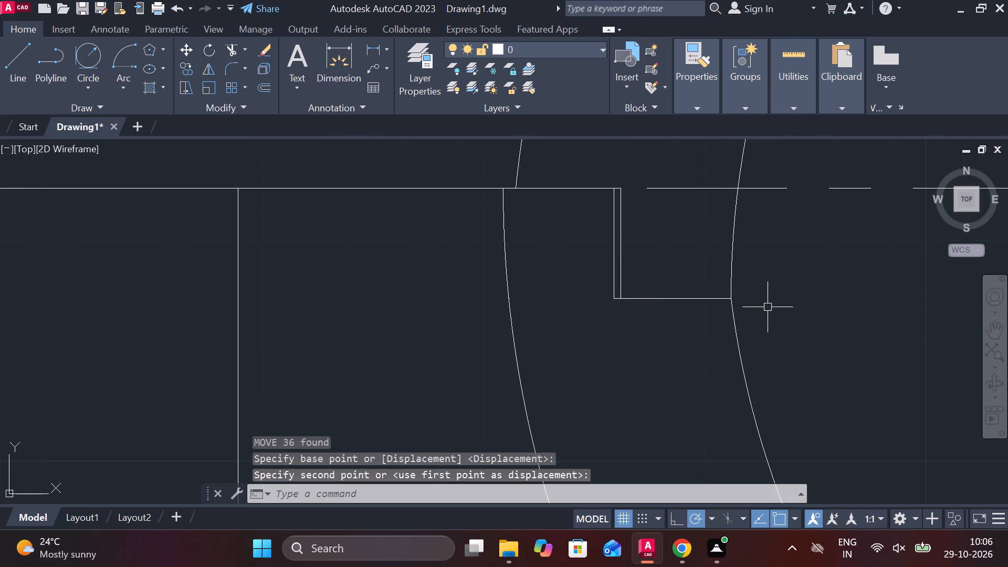
{"action": "scroll", "coordinate": [768, 307], "scroll_direction": "down", "scroll_amount": 3}
{"action": "scroll", "coordinate": [817, 351], "scroll_direction": "down", "scroll_amount": 2}
{"action": "middle_click_drag", "start_coordinate": [817, 351], "coordinate": [428, 335]}
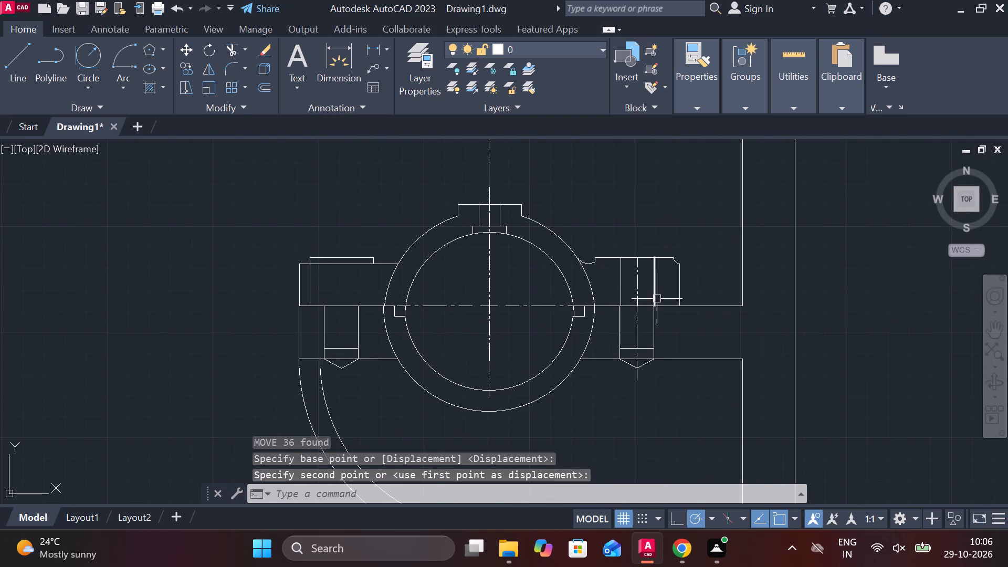
Erase the two vertical hole edge lines in the cap's right lug.
{"action": "scroll", "coordinate": [657, 288], "scroll_direction": "up", "scroll_amount": 3}
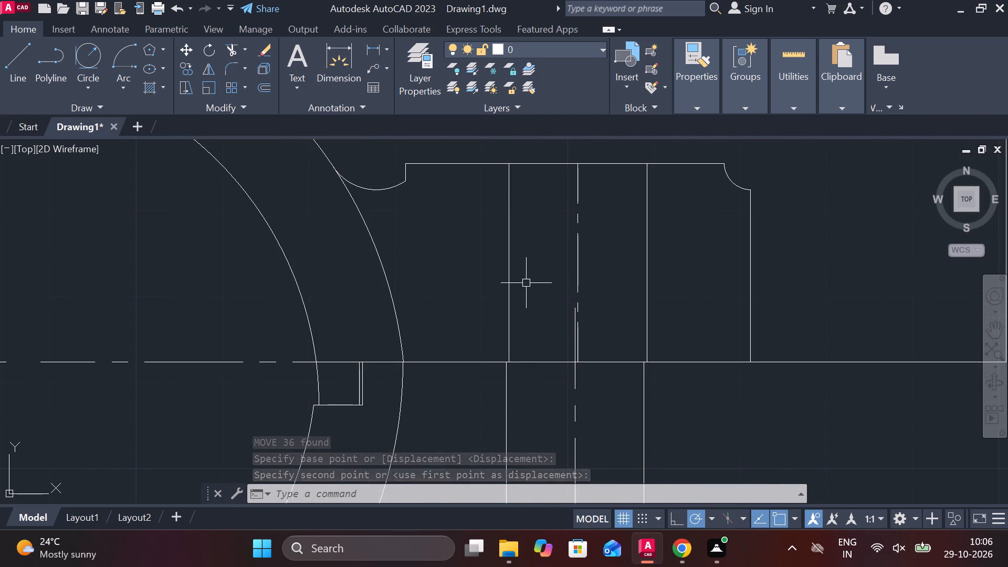
{"action": "left_click", "coordinate": [508, 254]}
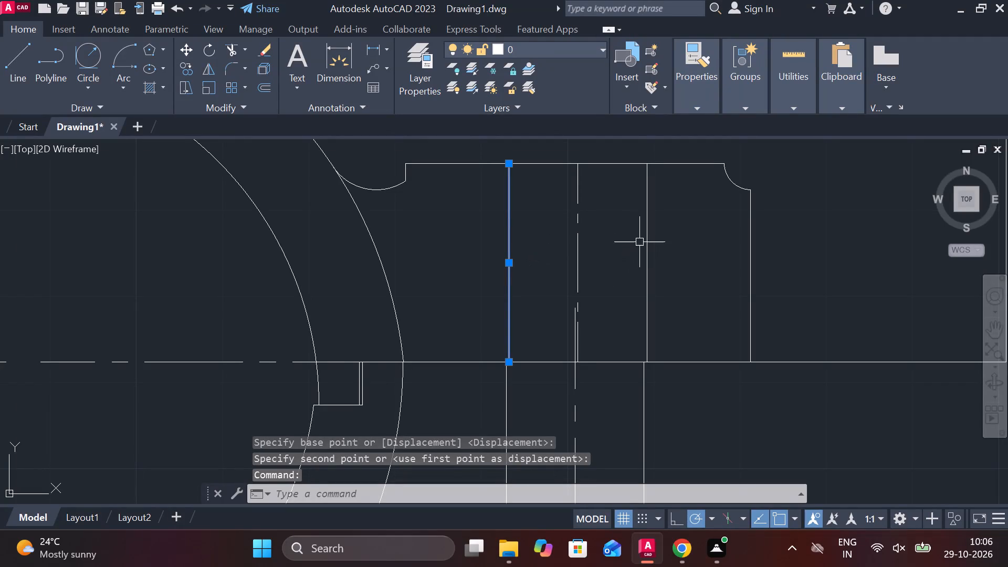
{"action": "left_click", "coordinate": [648, 230]}
{"action": "type", "text": "E"}
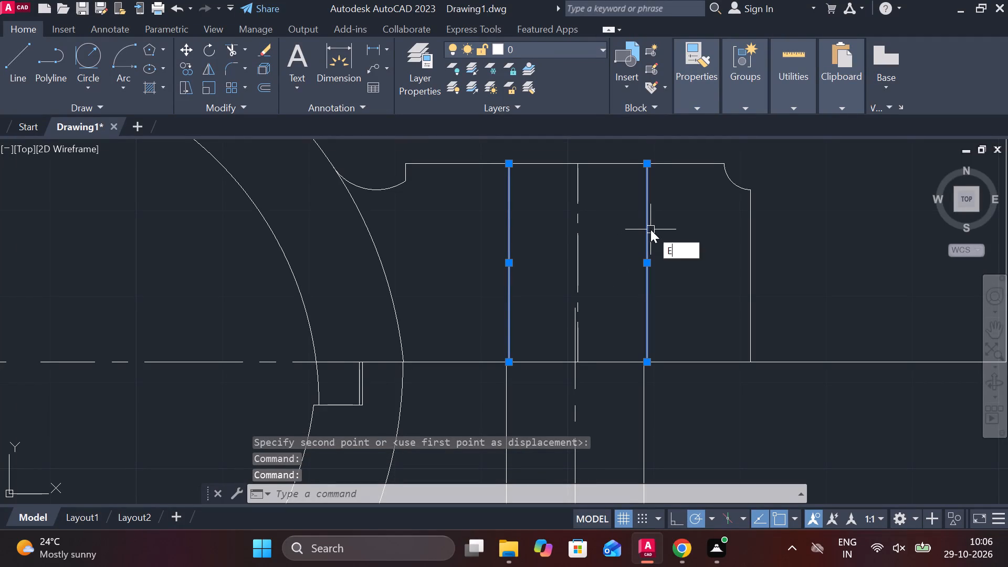
{"action": "key", "text": "space"}
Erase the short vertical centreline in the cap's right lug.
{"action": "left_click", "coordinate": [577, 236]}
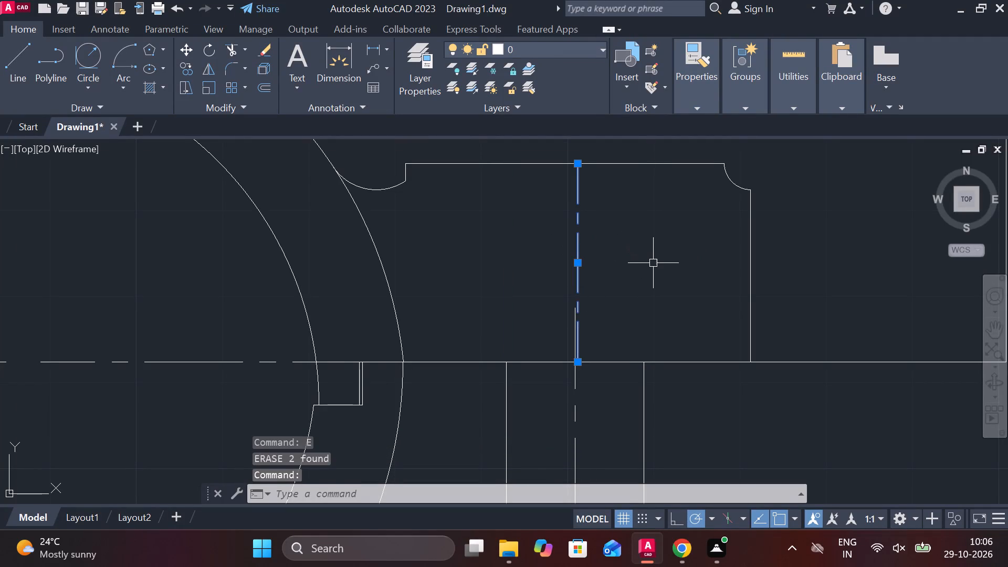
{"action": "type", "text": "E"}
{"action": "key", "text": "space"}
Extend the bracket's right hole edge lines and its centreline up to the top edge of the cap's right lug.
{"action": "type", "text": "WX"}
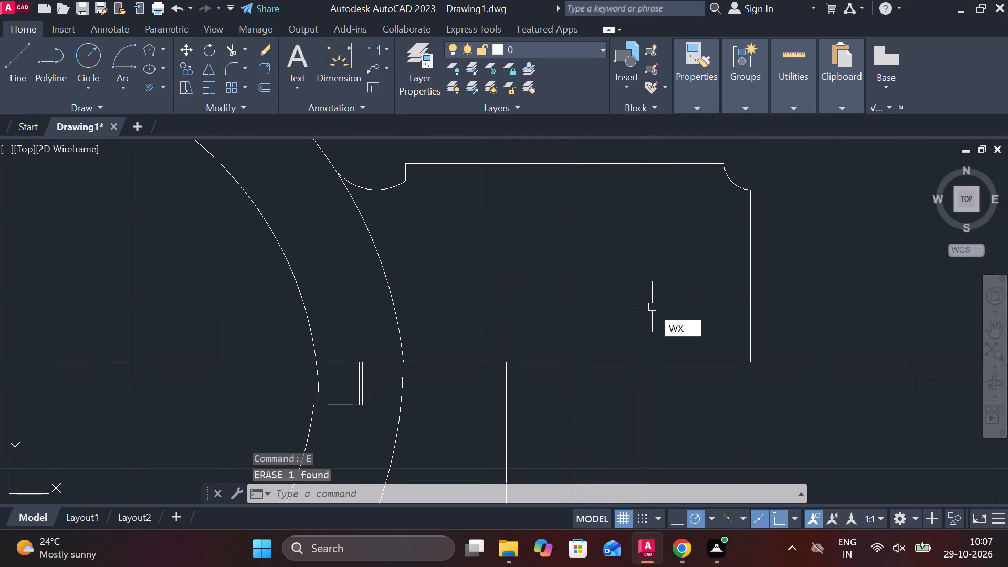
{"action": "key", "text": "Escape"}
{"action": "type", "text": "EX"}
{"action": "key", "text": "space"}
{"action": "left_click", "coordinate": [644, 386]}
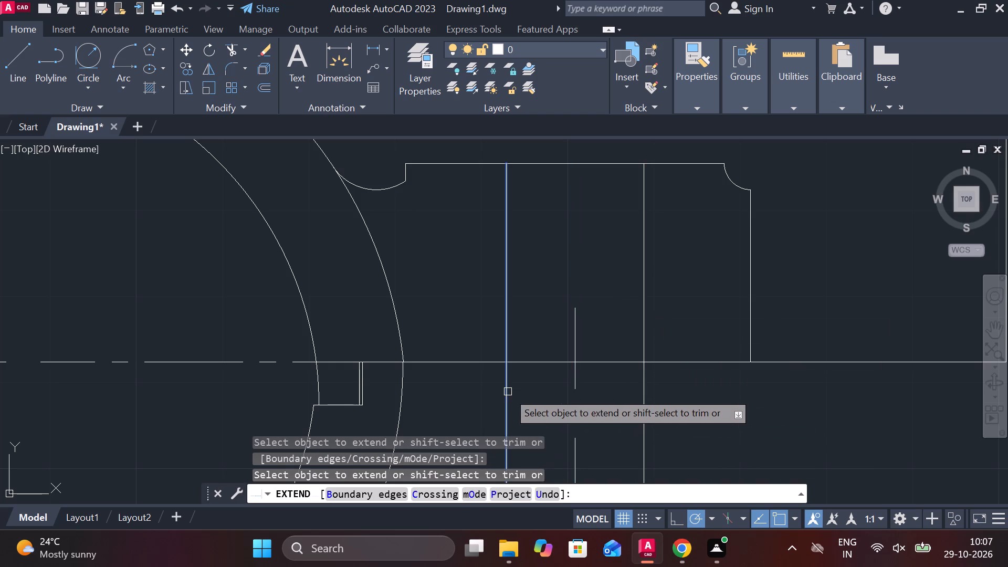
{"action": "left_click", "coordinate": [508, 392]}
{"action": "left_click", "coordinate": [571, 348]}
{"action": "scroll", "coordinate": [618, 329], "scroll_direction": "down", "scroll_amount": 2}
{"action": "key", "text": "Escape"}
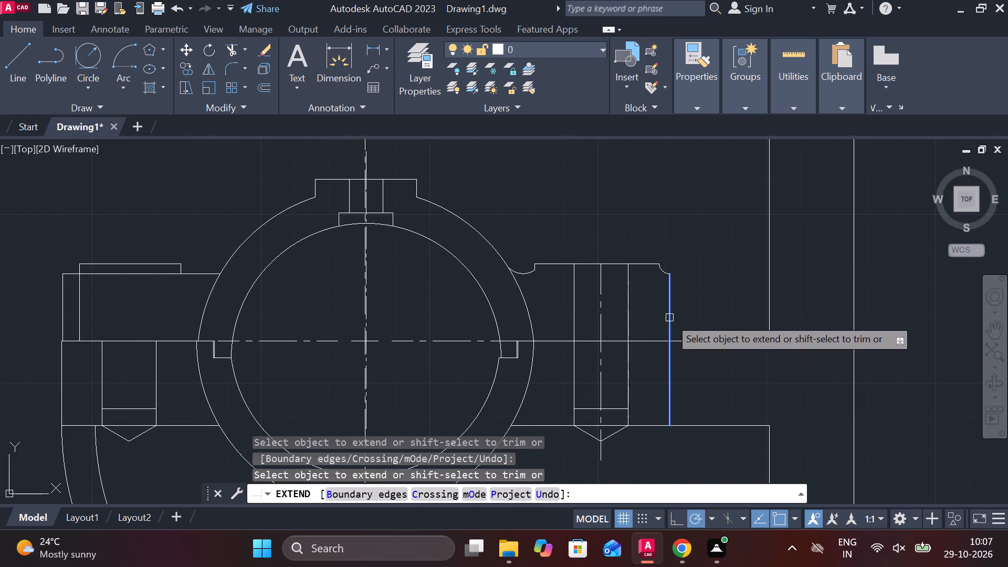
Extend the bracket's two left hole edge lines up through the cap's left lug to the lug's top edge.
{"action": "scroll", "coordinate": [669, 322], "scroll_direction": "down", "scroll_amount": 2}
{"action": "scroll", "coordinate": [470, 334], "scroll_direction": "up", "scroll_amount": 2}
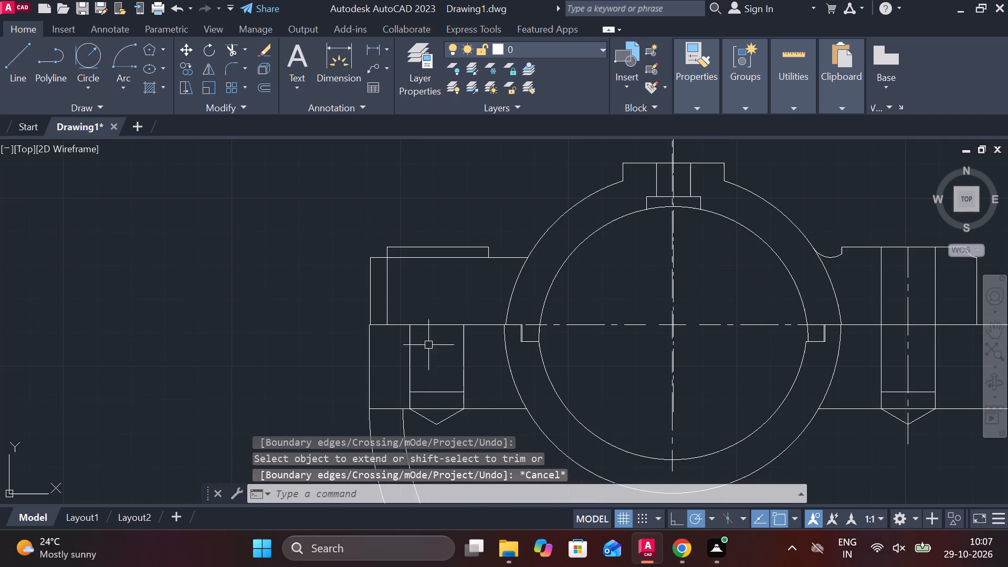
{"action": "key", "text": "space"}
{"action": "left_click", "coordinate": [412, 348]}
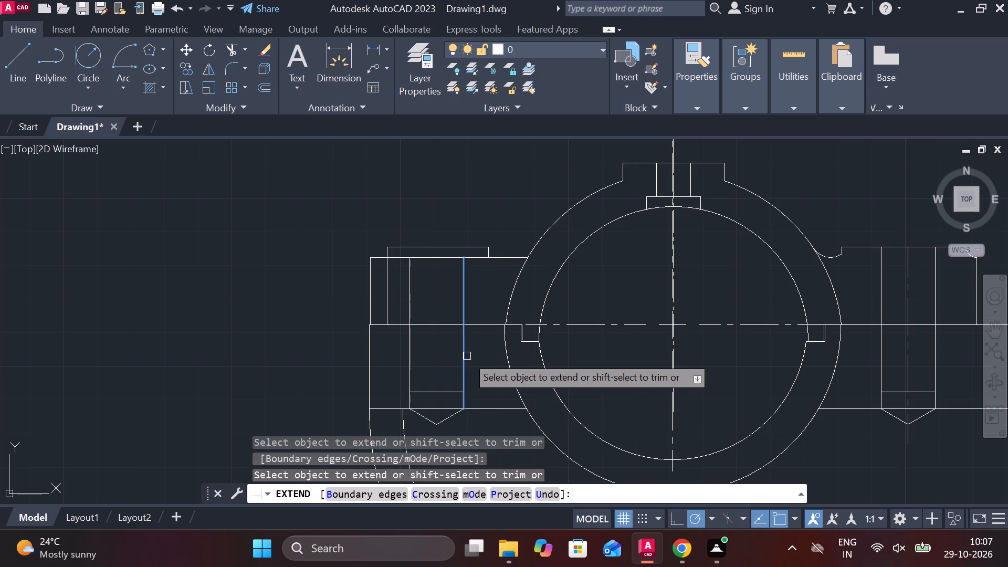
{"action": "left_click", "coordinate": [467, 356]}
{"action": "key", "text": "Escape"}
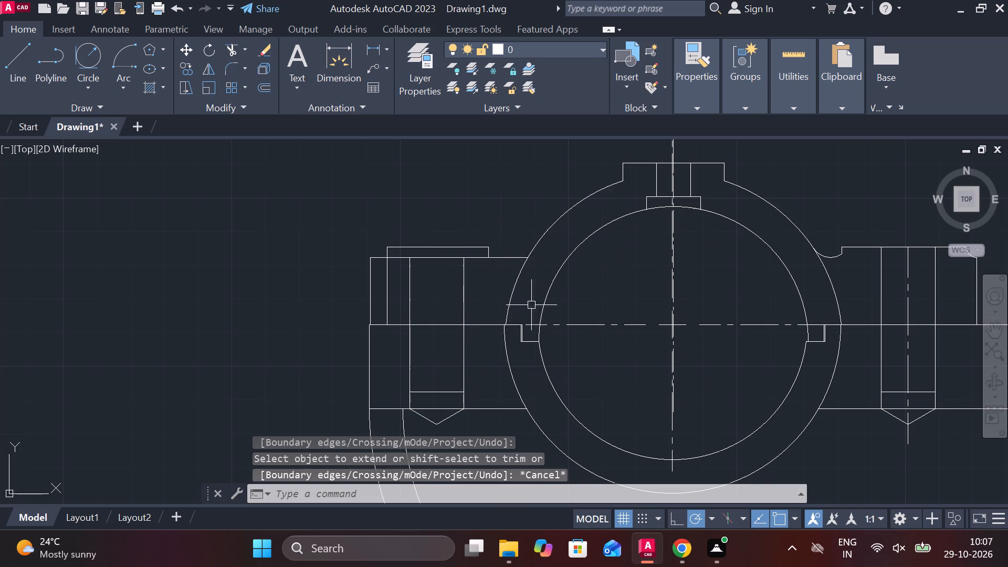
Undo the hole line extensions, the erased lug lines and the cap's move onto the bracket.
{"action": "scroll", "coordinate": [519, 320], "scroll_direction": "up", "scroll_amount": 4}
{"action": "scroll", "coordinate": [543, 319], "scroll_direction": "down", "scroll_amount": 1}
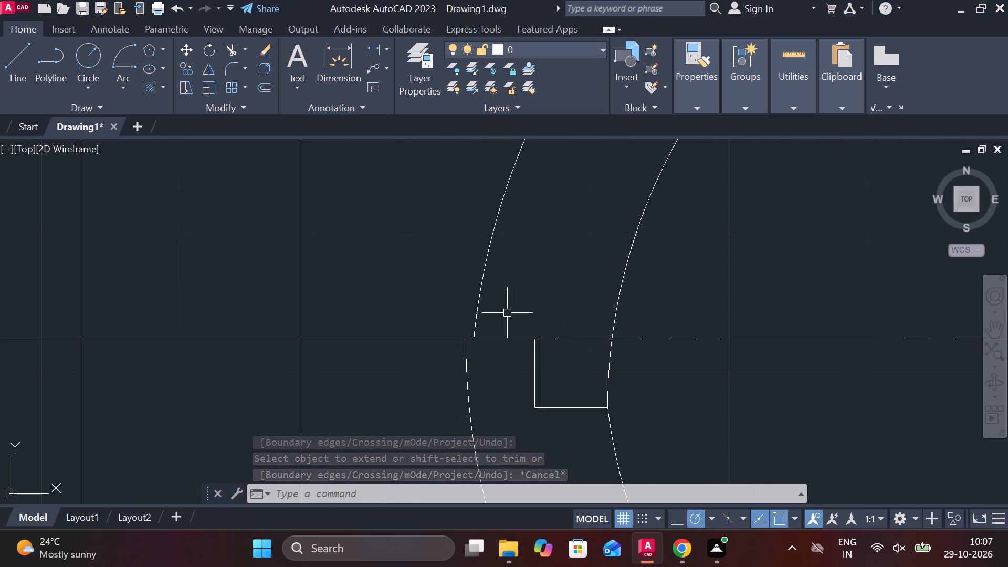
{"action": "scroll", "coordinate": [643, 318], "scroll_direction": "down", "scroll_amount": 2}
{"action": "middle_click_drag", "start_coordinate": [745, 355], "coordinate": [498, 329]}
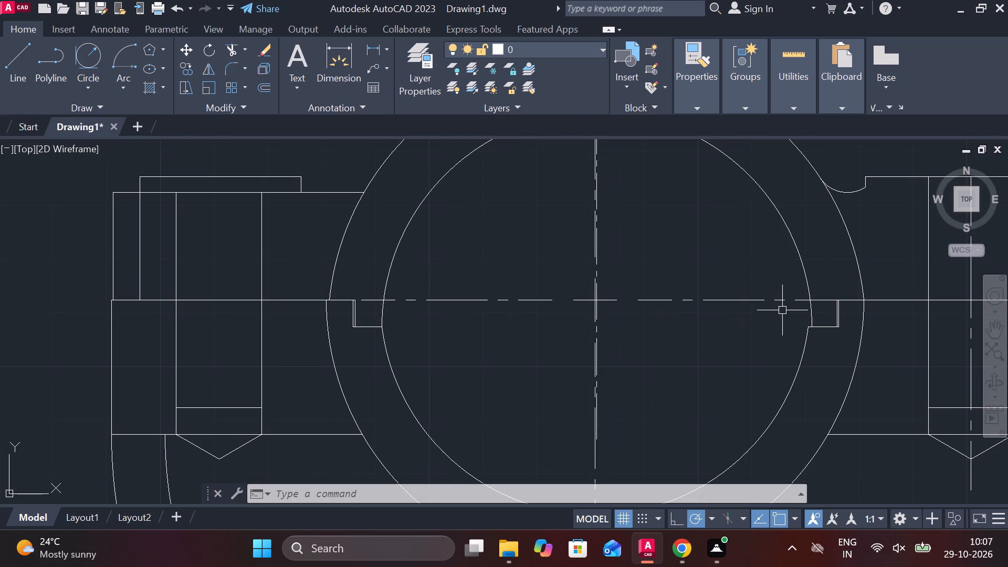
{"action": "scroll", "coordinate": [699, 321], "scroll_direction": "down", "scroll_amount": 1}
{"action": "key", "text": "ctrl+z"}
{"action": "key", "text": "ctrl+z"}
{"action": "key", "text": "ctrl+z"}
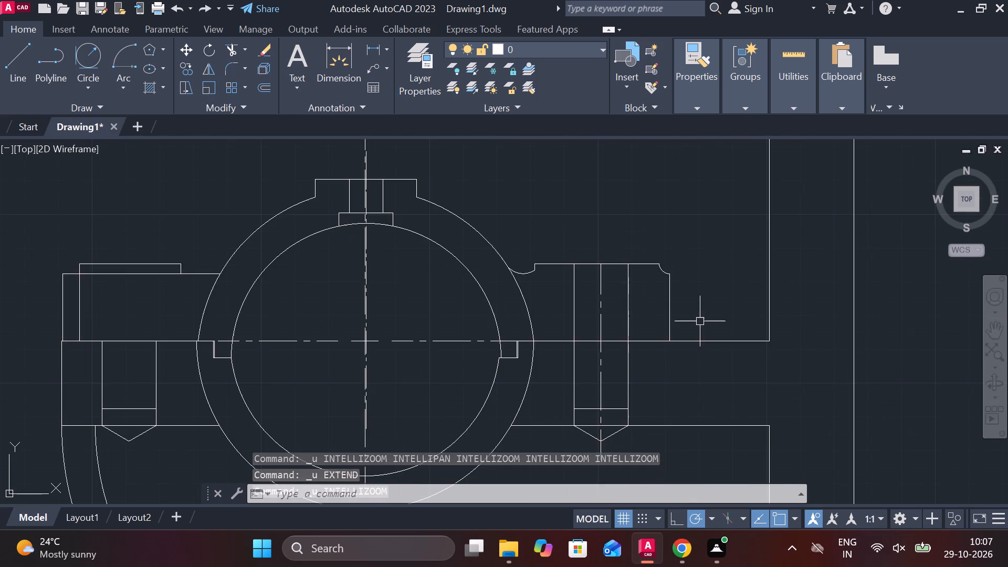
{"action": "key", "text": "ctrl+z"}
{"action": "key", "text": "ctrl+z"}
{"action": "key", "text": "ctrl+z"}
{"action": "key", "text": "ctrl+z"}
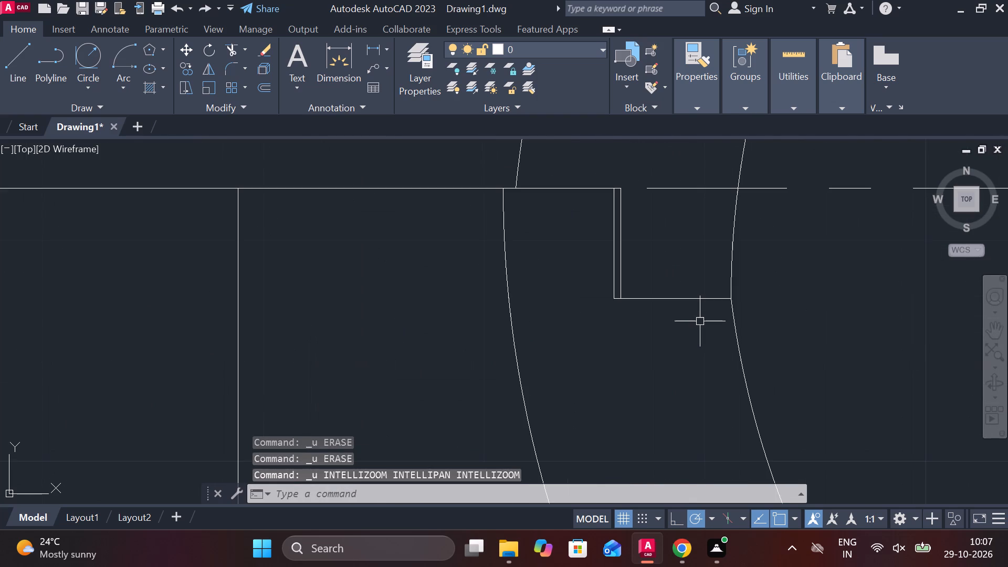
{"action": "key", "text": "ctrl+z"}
Move the whole cap from the step corner of its left lip to a free spot just above and left of the bracket's seat.
{"action": "left_click", "coordinate": [208, 212]}
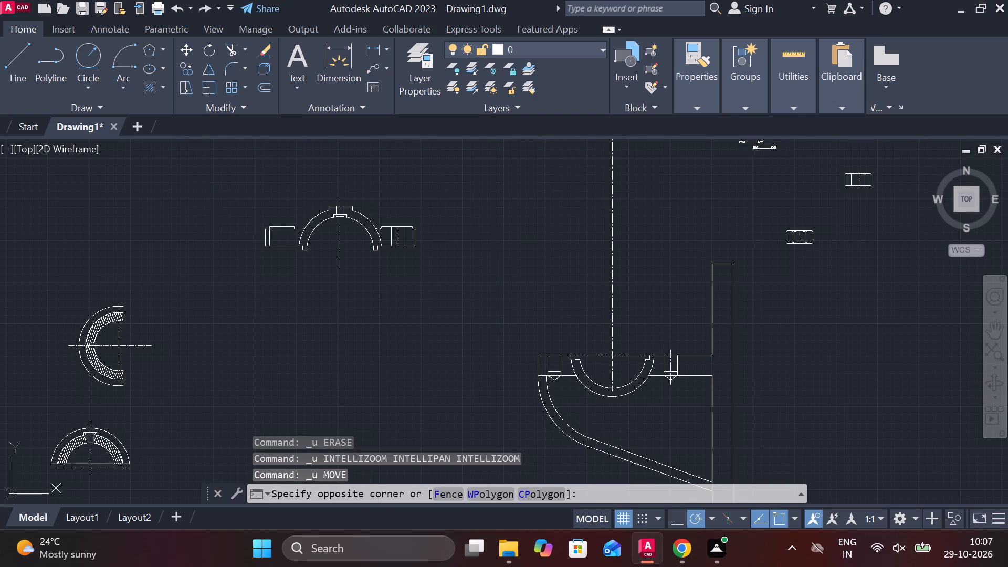
{"action": "key", "text": "Escape"}
{"action": "left_click", "coordinate": [221, 156]}
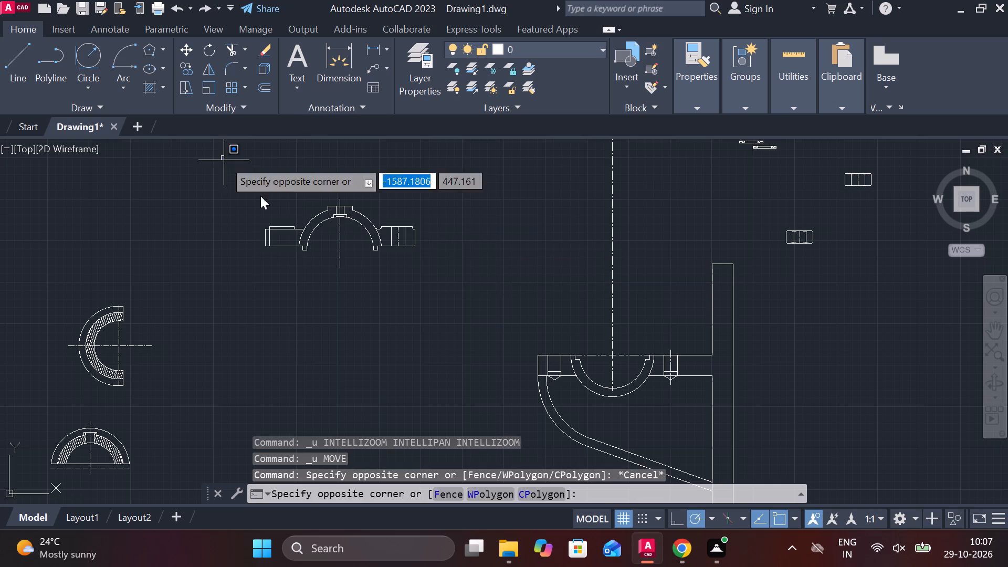
{"action": "left_click", "coordinate": [456, 292]}
{"action": "key", "text": "m"}
{"action": "key", "text": "Return"}
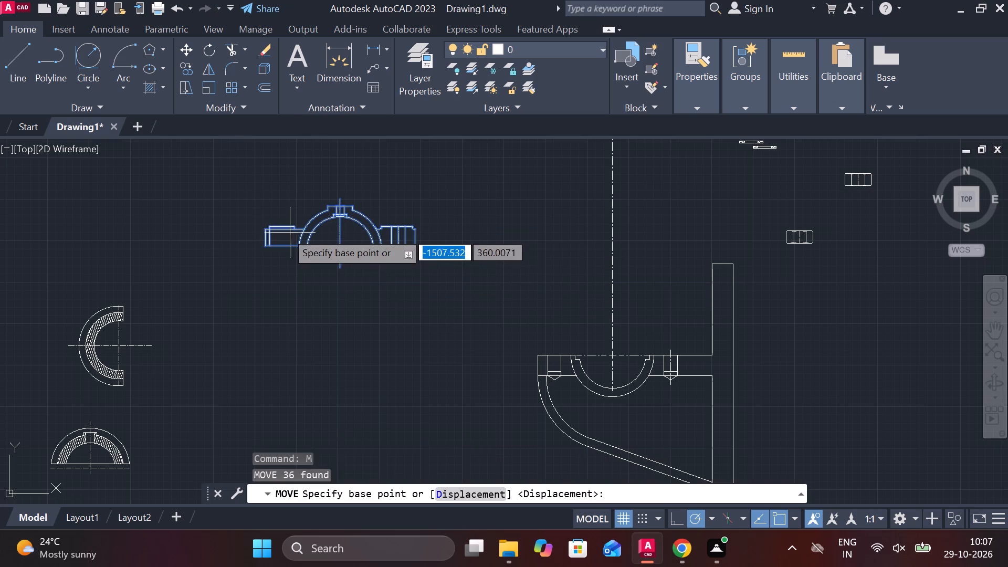
{"action": "scroll", "coordinate": [276, 225], "scroll_direction": "up", "scroll_amount": 3}
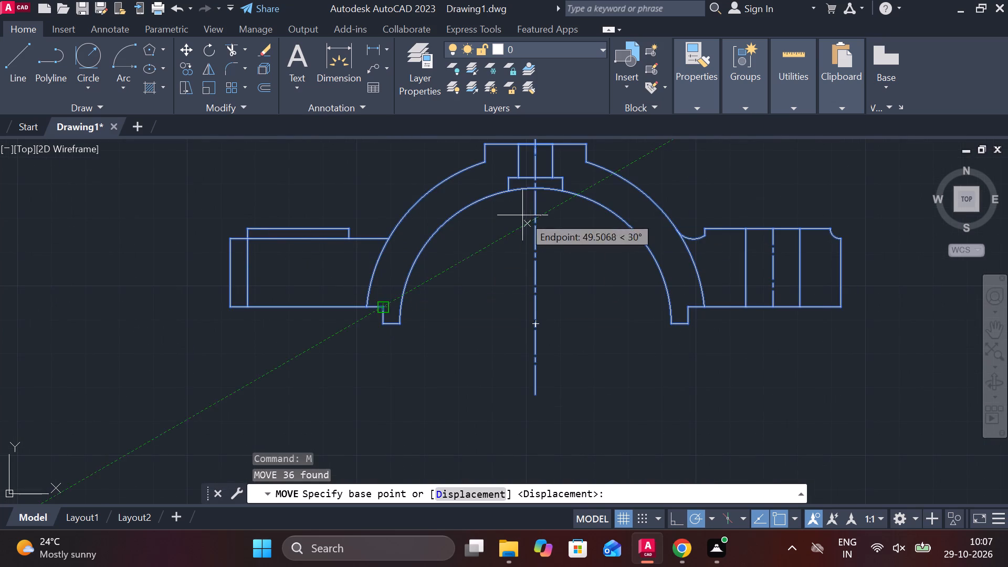
{"action": "left_click", "coordinate": [379, 306]}
{"action": "scroll", "coordinate": [405, 300], "scroll_direction": "down", "scroll_amount": 2}
{"action": "middle_click_drag", "start_coordinate": [674, 392], "coordinate": [385, 222]}
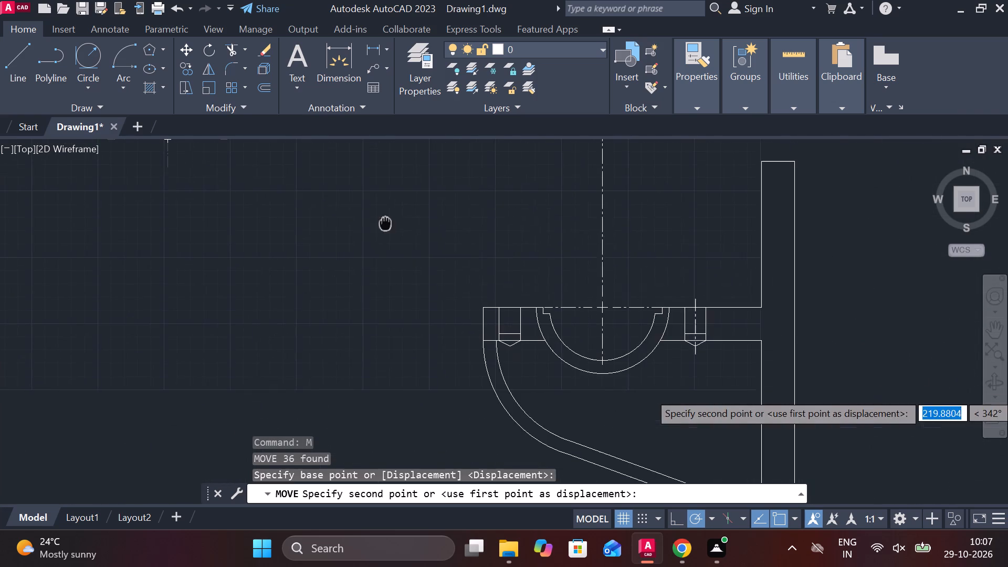
{"action": "scroll", "coordinate": [596, 314], "scroll_direction": "up", "scroll_amount": 3}
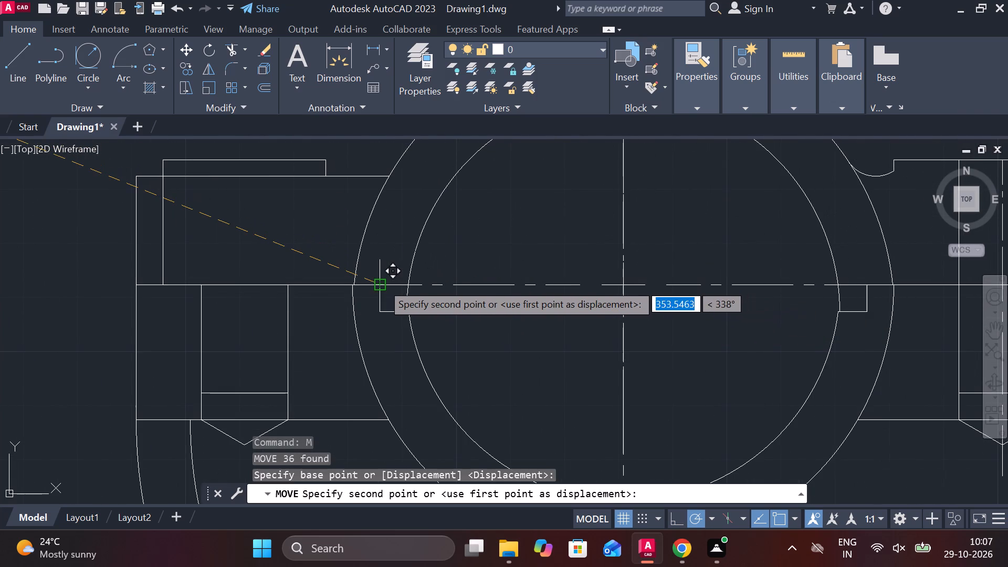
{"action": "scroll", "coordinate": [382, 283], "scroll_direction": "up", "scroll_amount": 2}
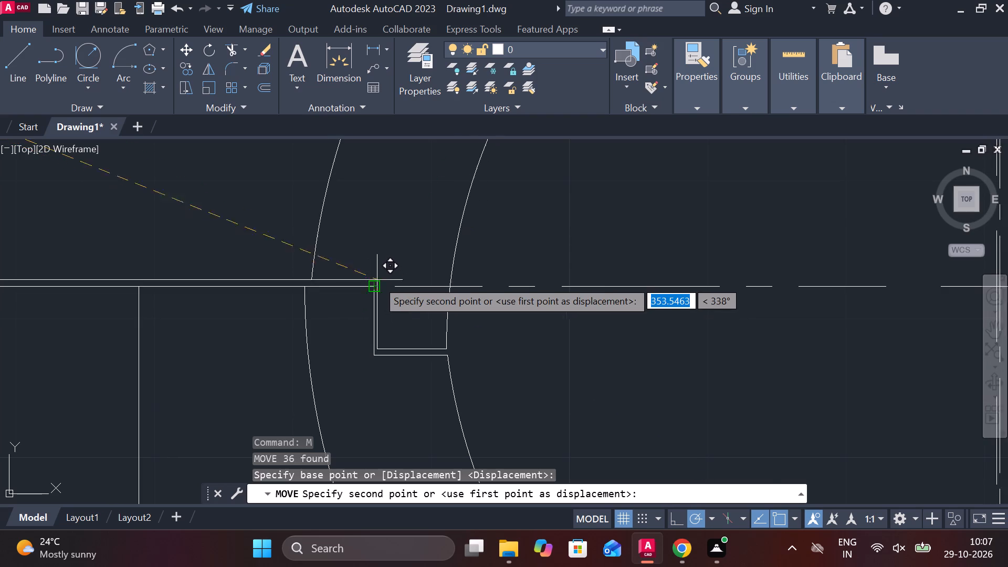
{"action": "scroll", "coordinate": [377, 280], "scroll_direction": "down", "scroll_amount": 2}
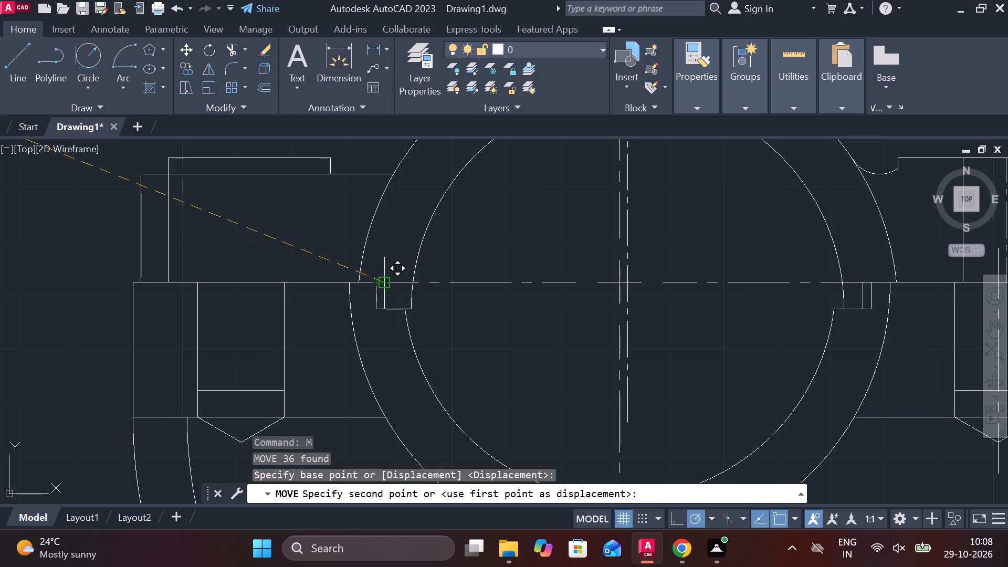
{"action": "scroll", "coordinate": [381, 282], "scroll_direction": "down", "scroll_amount": 2}
{"action": "middle_click_drag", "start_coordinate": [370, 251], "coordinate": [399, 296]}
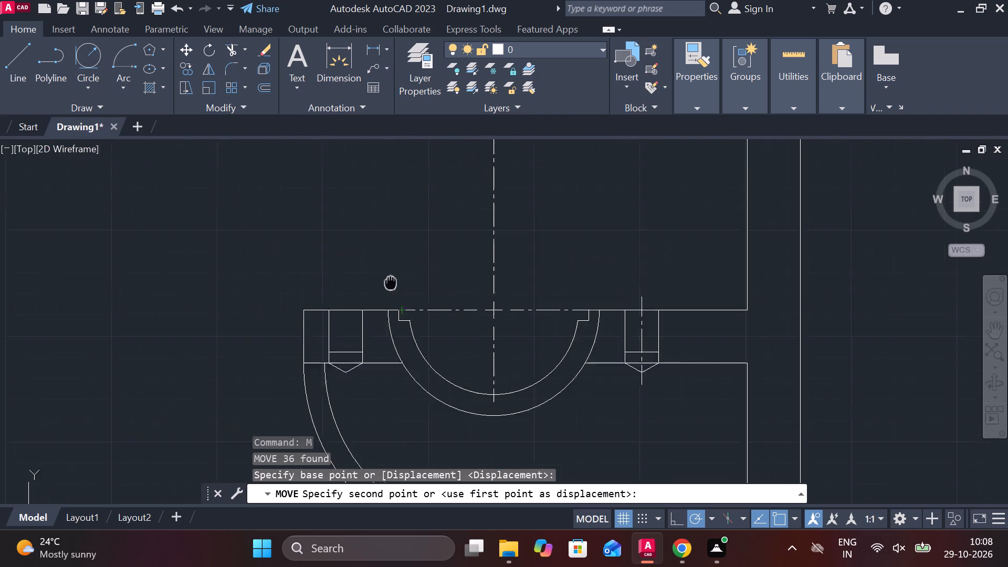
{"action": "middle_click_drag", "start_coordinate": [399, 296], "coordinate": [412, 312]}
{"action": "scroll", "coordinate": [412, 312], "scroll_direction": "down", "scroll_amount": 1}
{"action": "scroll", "coordinate": [397, 265], "scroll_direction": "down", "scroll_amount": 1}
{"action": "left_click", "coordinate": [307, 254]}
{"action": "key", "text": "Escape"}
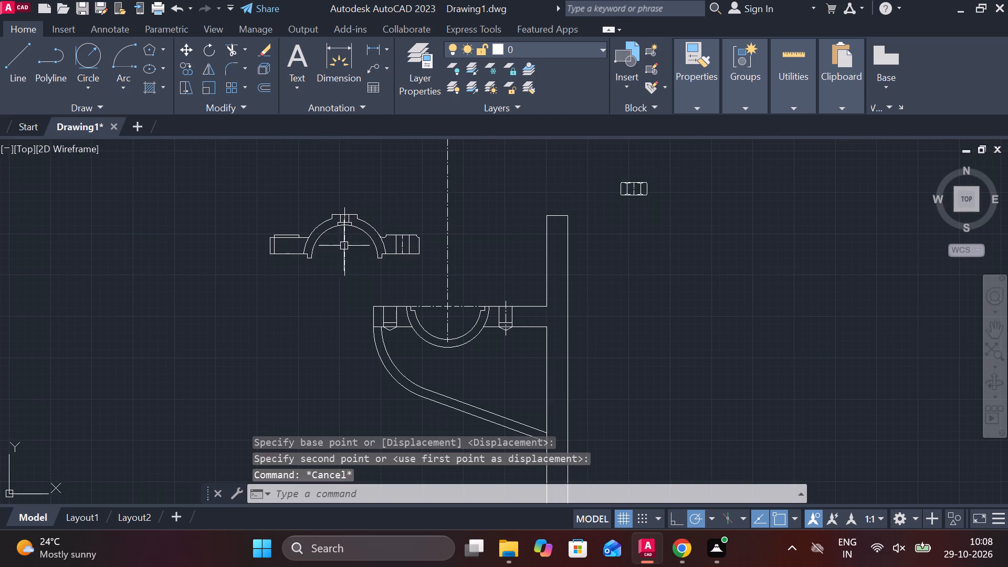
Check the radii of the cap's outer and inner arcs with the Radius dimension, without placing any dimension.
{"action": "left_click", "coordinate": [386, 48]}
{"action": "left_click", "coordinate": [395, 201]}
{"action": "left_click", "coordinate": [310, 228]}
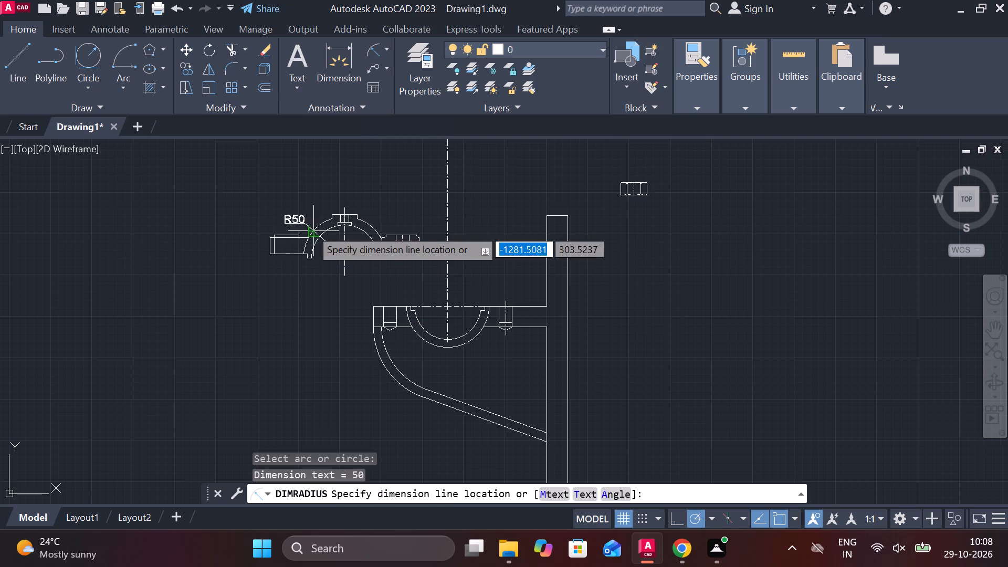
{"action": "key", "text": "Escape"}
{"action": "key", "text": "space"}
{"action": "left_click", "coordinate": [361, 229]}
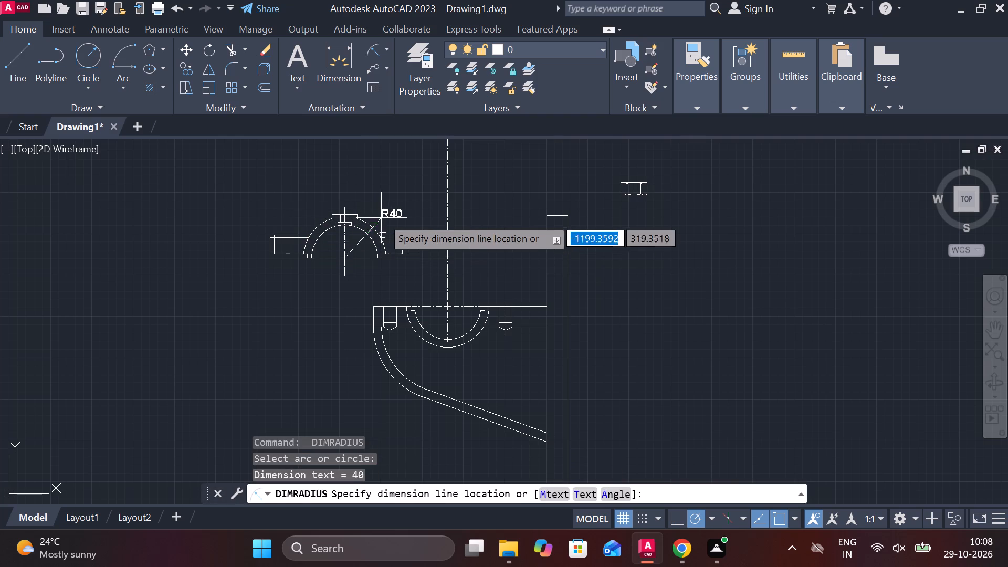
{"action": "key", "text": "Escape"}
Check the radii of the bracket seat's inner and outer arcs with the Radius dimension, without placing any dimension.
{"action": "scroll", "coordinate": [490, 305], "scroll_direction": "up", "scroll_amount": 2}
{"action": "key", "text": "space"}
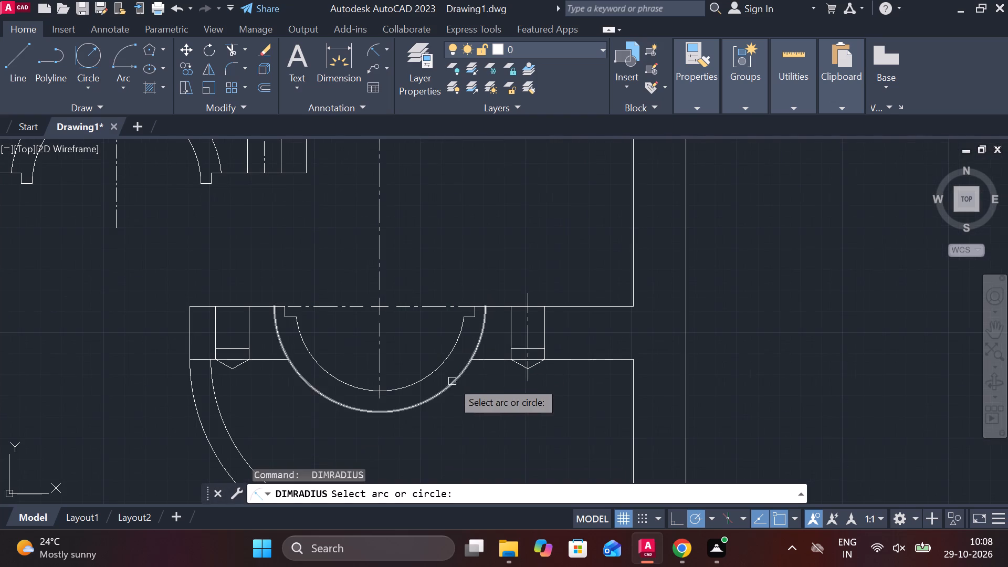
{"action": "left_click", "coordinate": [433, 370]}
{"action": "key", "text": "Escape"}
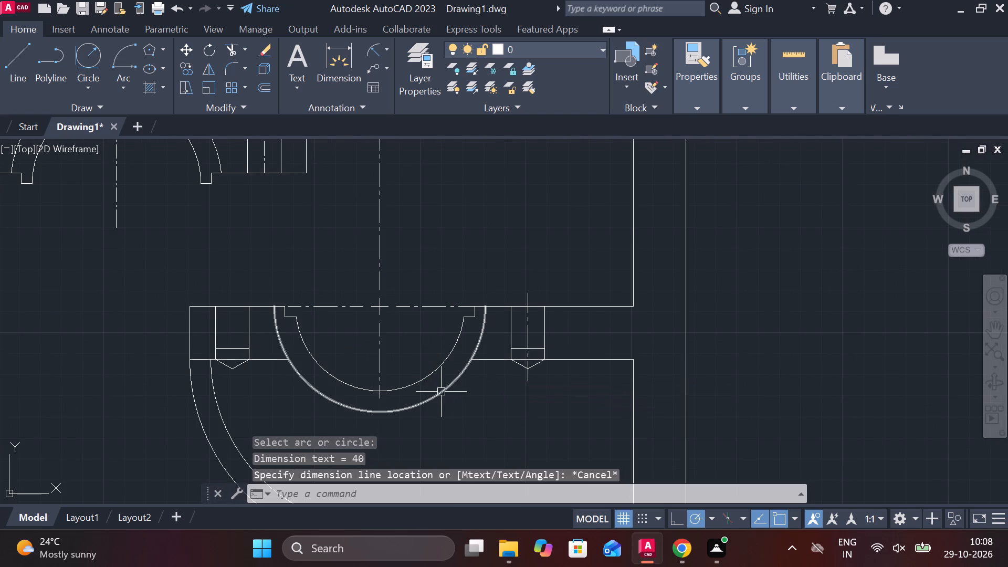
{"action": "key", "text": "space"}
{"action": "left_click", "coordinate": [442, 392]}
{"action": "key", "text": "Escape"}
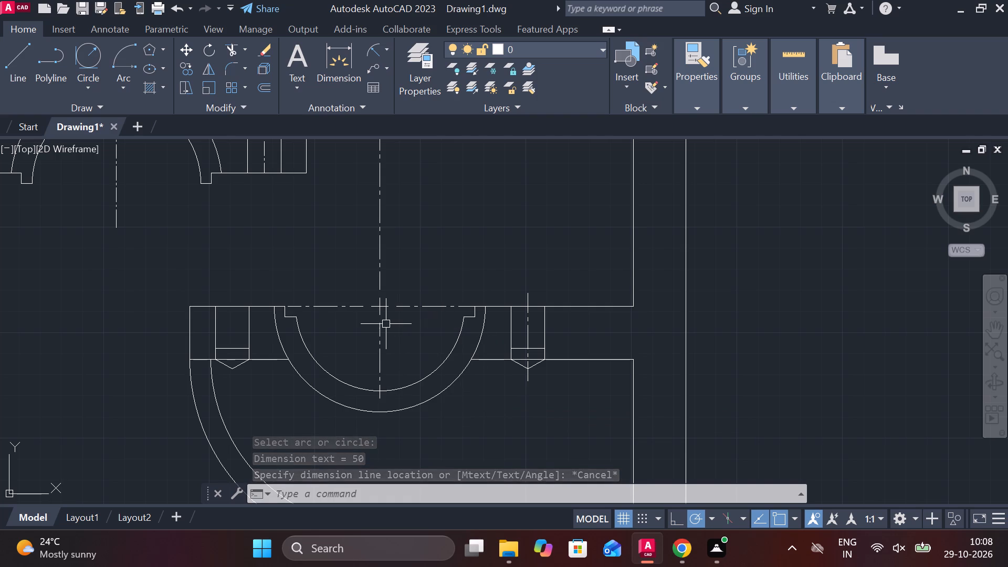
{"action": "middle_click_drag", "start_coordinate": [348, 325], "coordinate": [431, 315]}
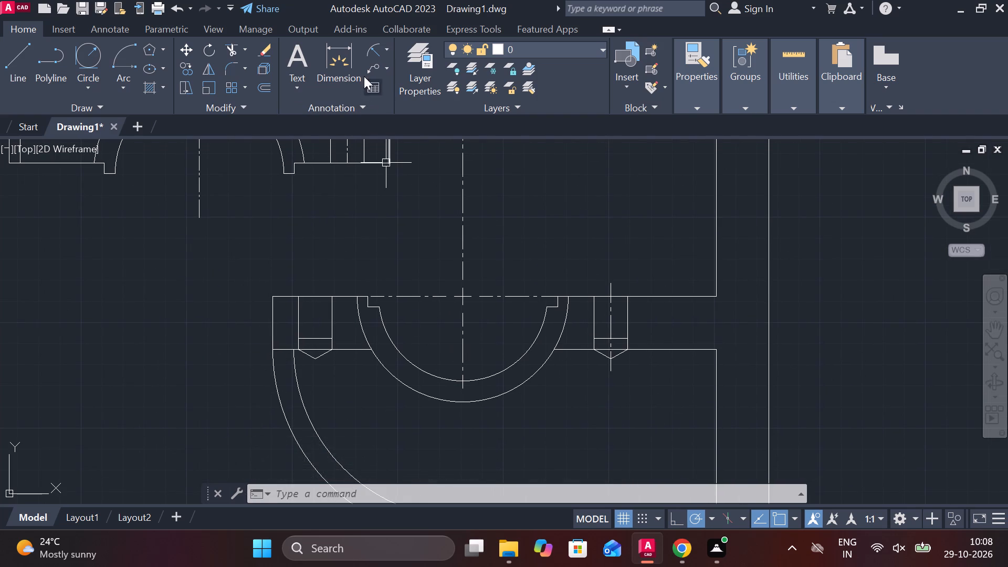
{"action": "left_click", "coordinate": [368, 49]}
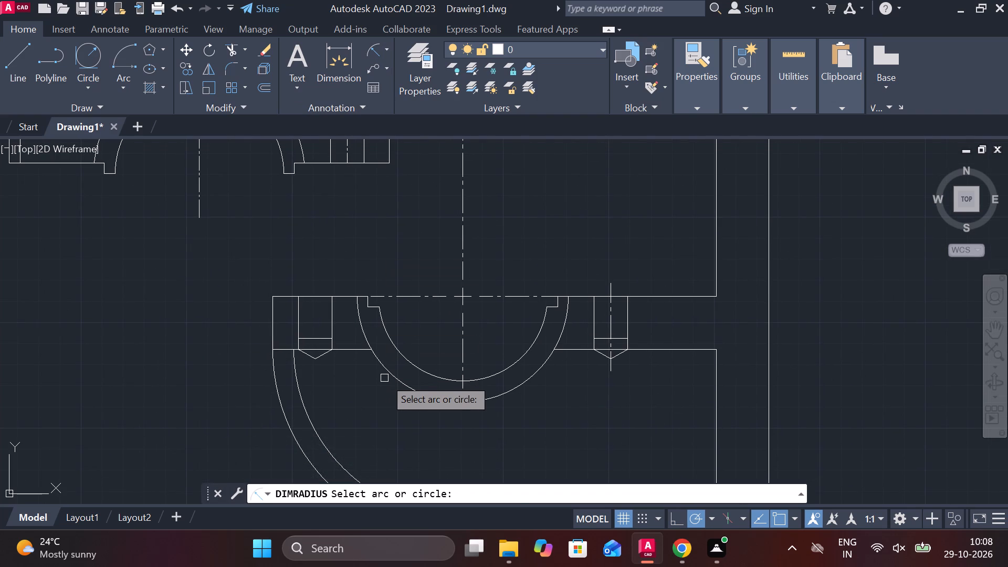
{"action": "left_click", "coordinate": [405, 386]}
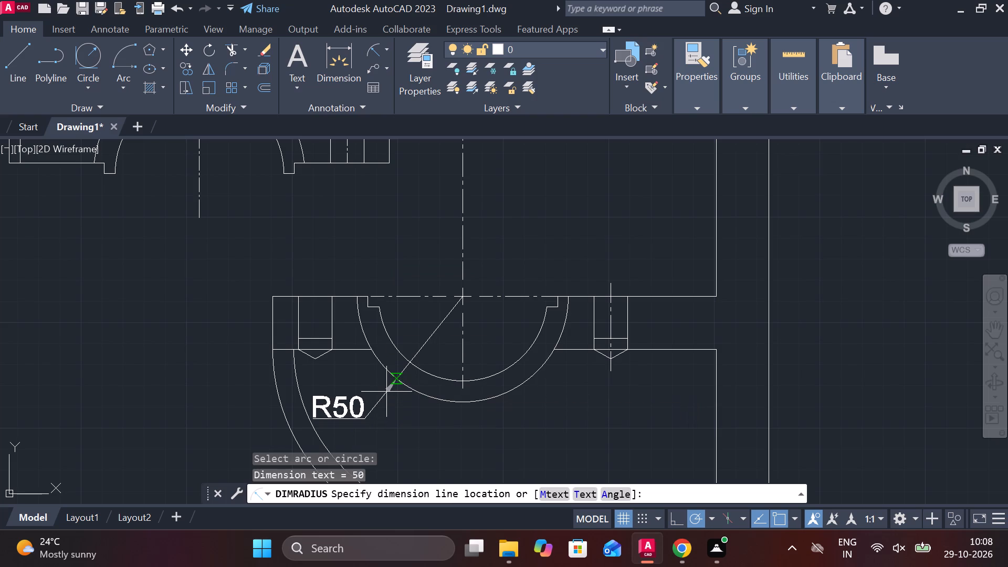
{"action": "scroll", "coordinate": [386, 392], "scroll_direction": "up", "scroll_amount": 1}
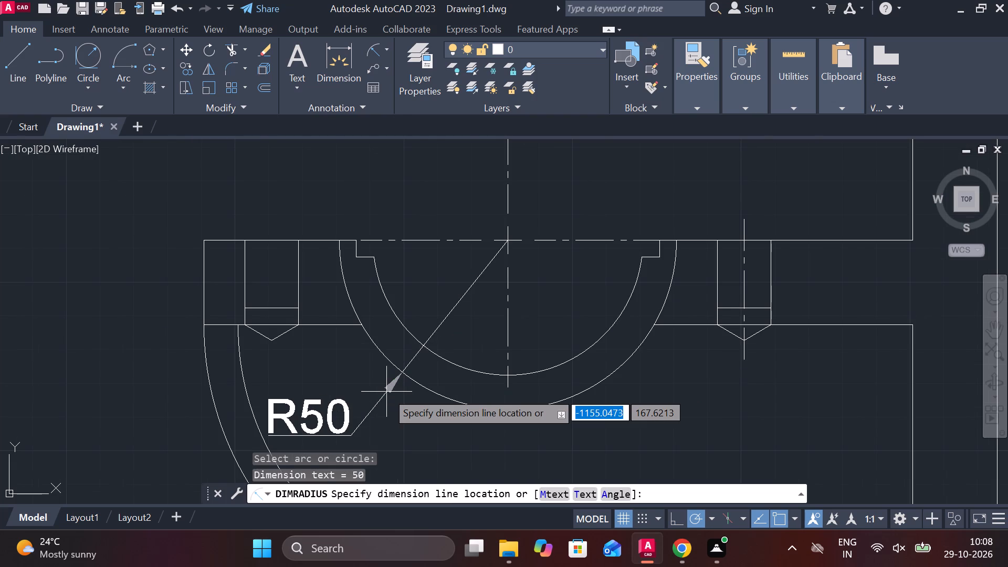
{"action": "scroll", "coordinate": [386, 392], "scroll_direction": "down", "scroll_amount": 1}
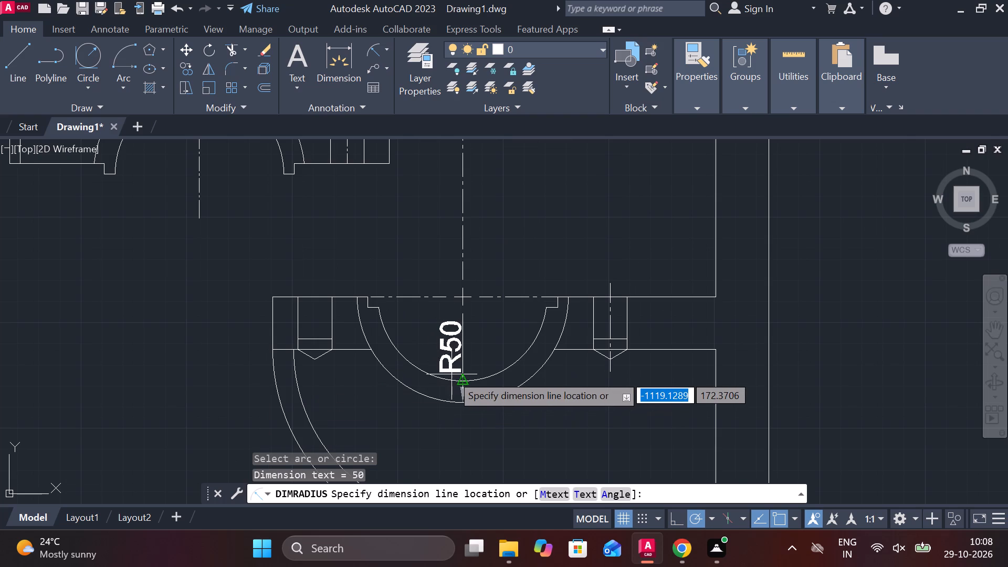
{"action": "key", "text": "Escape"}
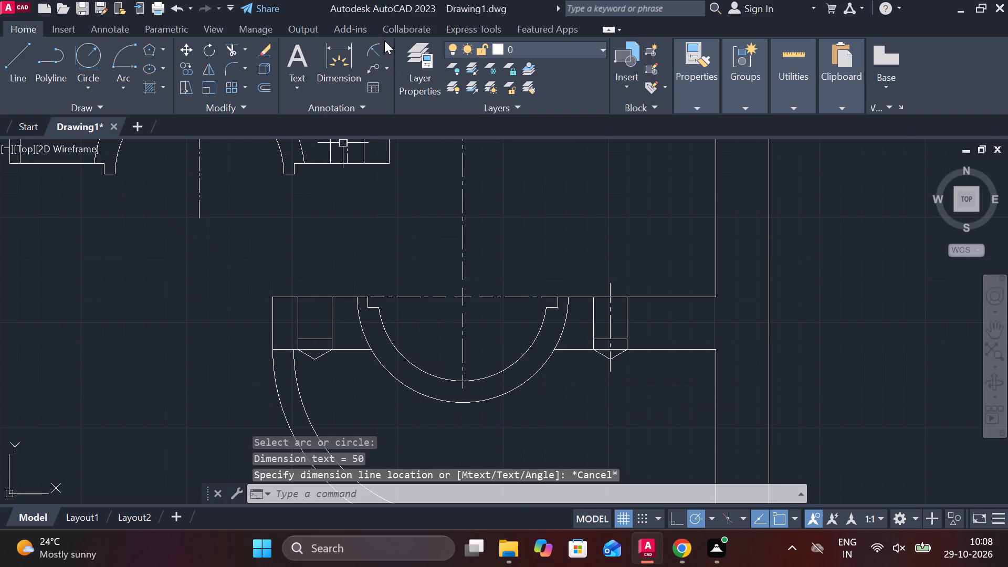
Check the flange thickness at the free end of the undimensioned bracket with the Linear dimension, without placing any dimension.
{"action": "left_click", "coordinate": [384, 40]}
{"action": "left_click", "coordinate": [385, 53]}
{"action": "left_click", "coordinate": [424, 79]}
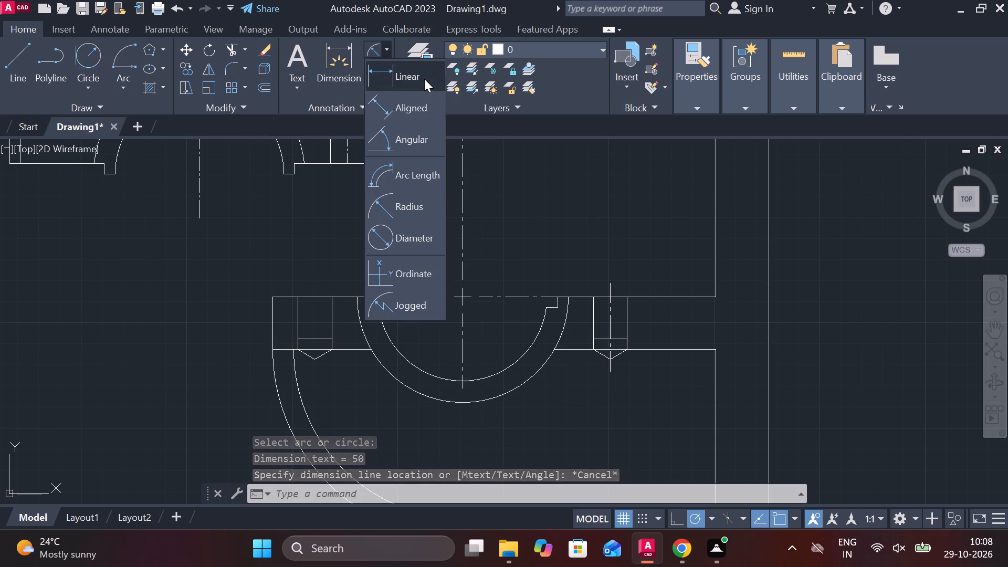
{"action": "left_click", "coordinate": [265, 290]}
{"action": "left_click", "coordinate": [267, 347]}
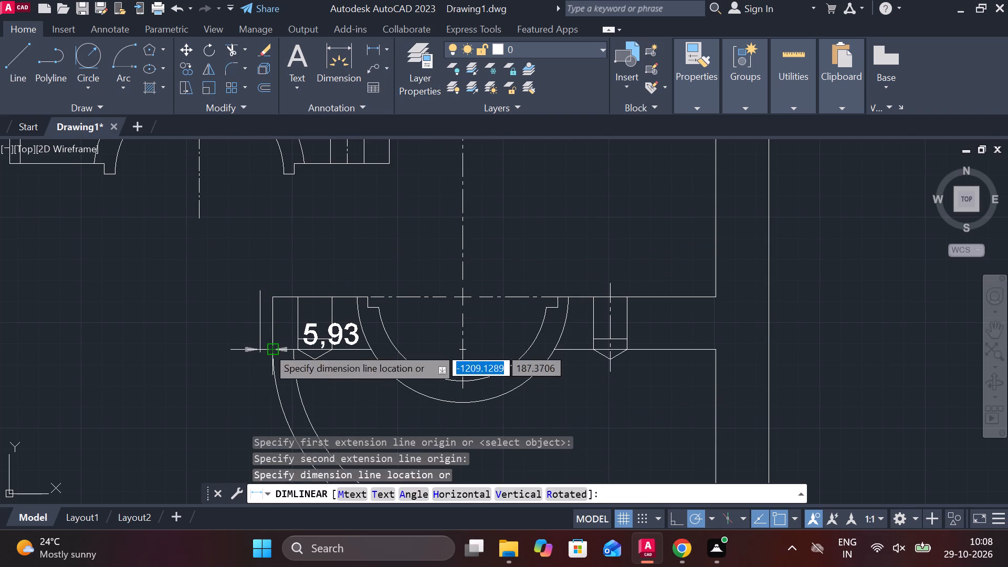
{"action": "key", "text": "Escape"}
{"action": "key", "text": "space"}
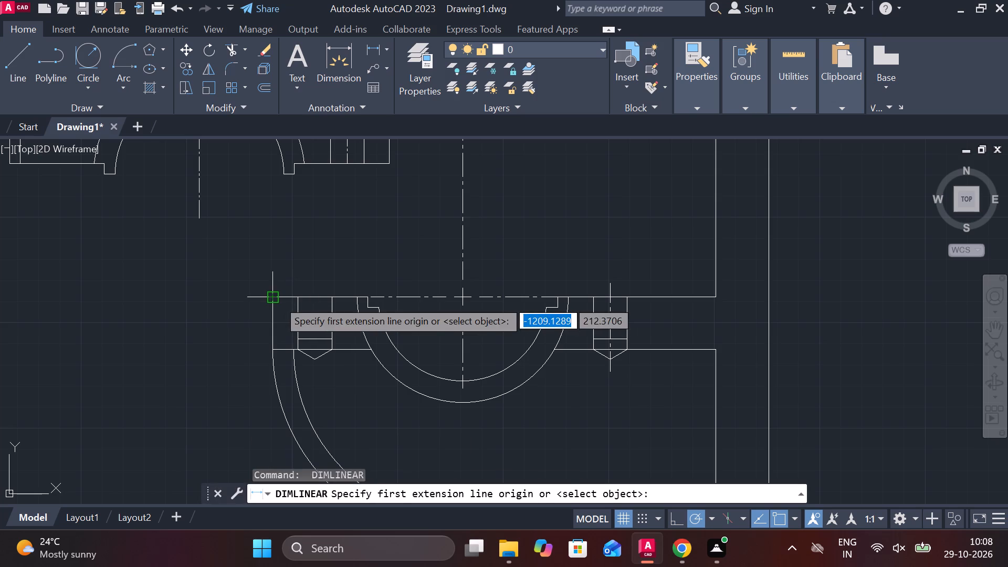
{"action": "left_click", "coordinate": [278, 300]}
{"action": "scroll", "coordinate": [280, 344], "scroll_direction": "down", "scroll_amount": 1}
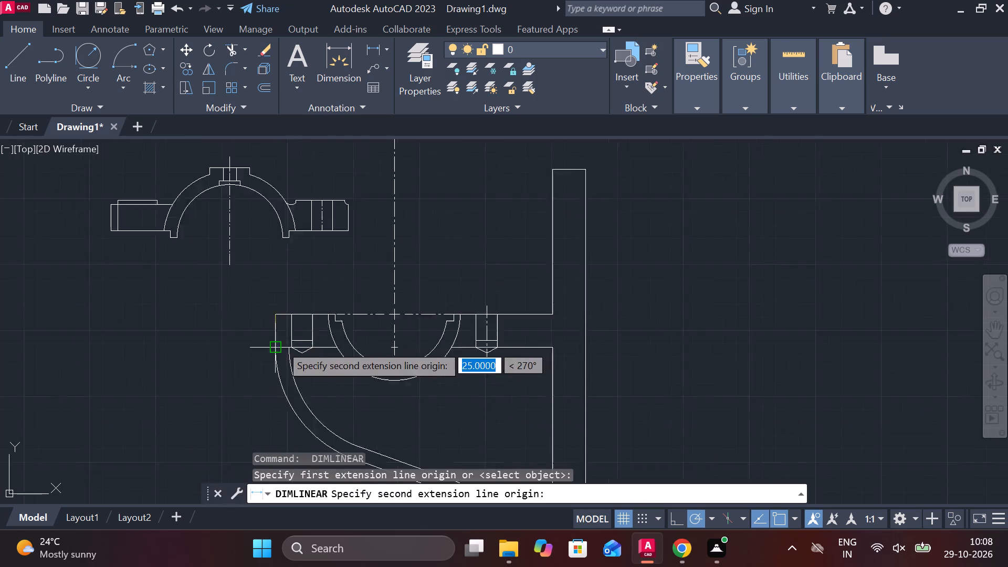
{"action": "scroll", "coordinate": [280, 344], "scroll_direction": "down", "scroll_amount": 2}
{"action": "key", "text": "Escape"}
Copy the dimensioned front view of bracket 1 into the empty area between the original drawings and the undimensioned bracket.
{"action": "middle_click_drag", "start_coordinate": [596, 329], "coordinate": [342, 242]}
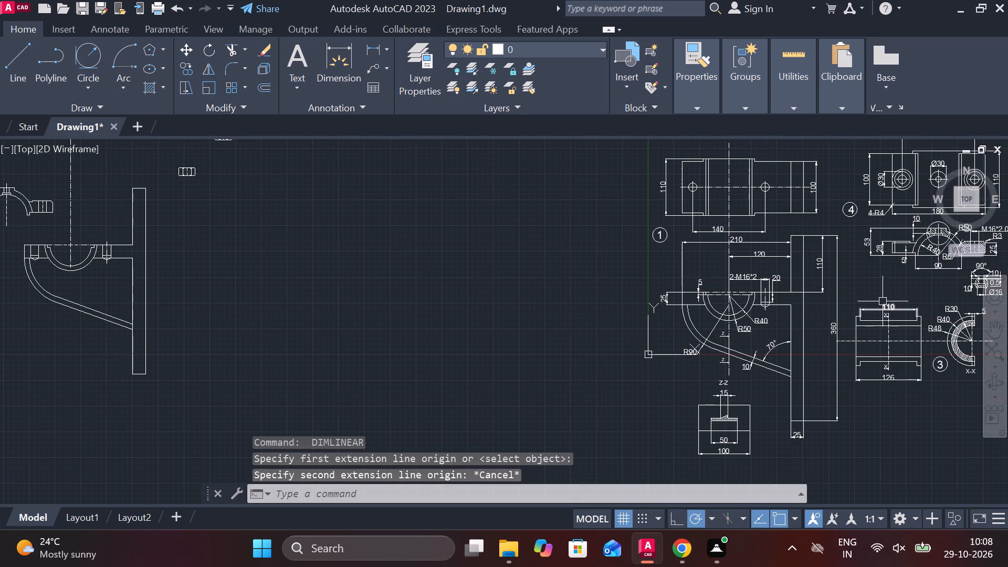
{"action": "scroll", "coordinate": [769, 311], "scroll_direction": "up", "scroll_amount": 2}
{"action": "scroll", "coordinate": [765, 317], "scroll_direction": "down", "scroll_amount": 2}
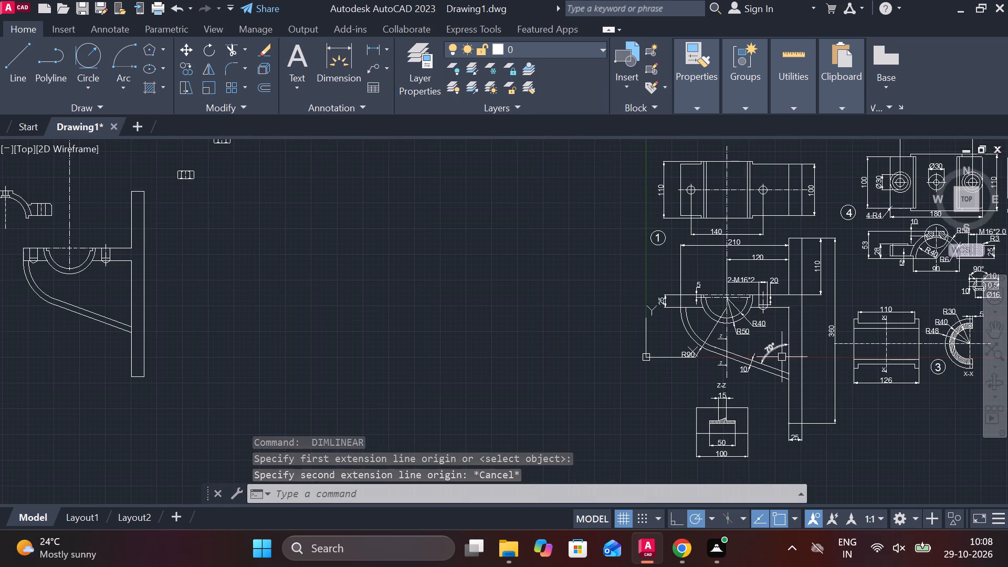
{"action": "left_click_drag", "start_coordinate": [829, 456], "coordinate": [825, 447]}
{"action": "key", "text": "Escape"}
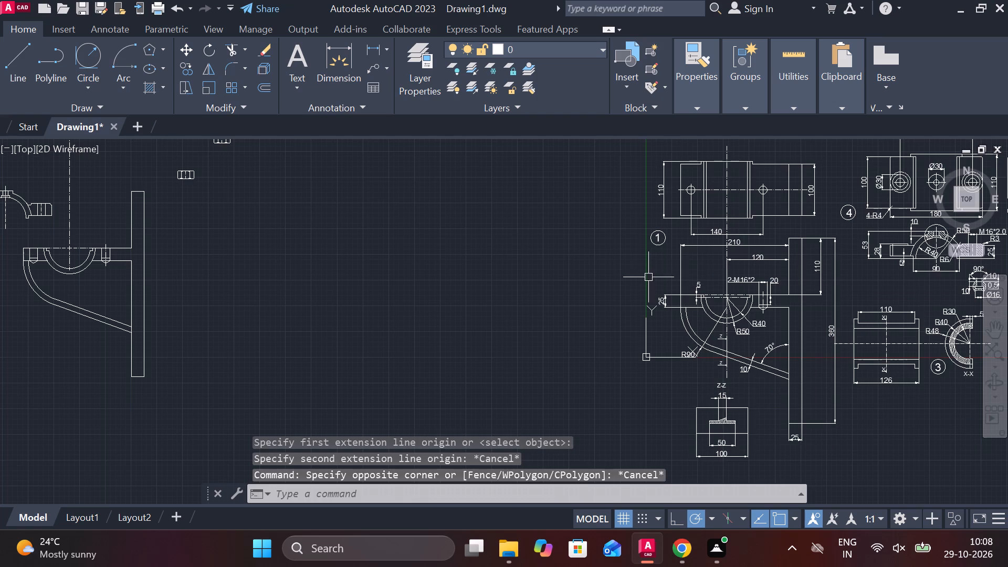
{"action": "left_click", "coordinate": [622, 254]}
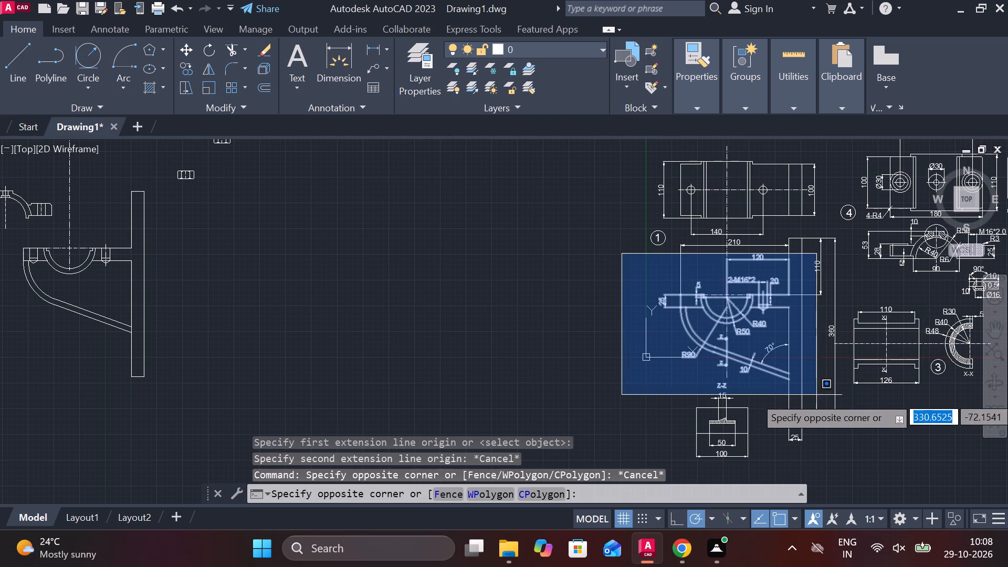
{"action": "left_click", "coordinate": [797, 376]}
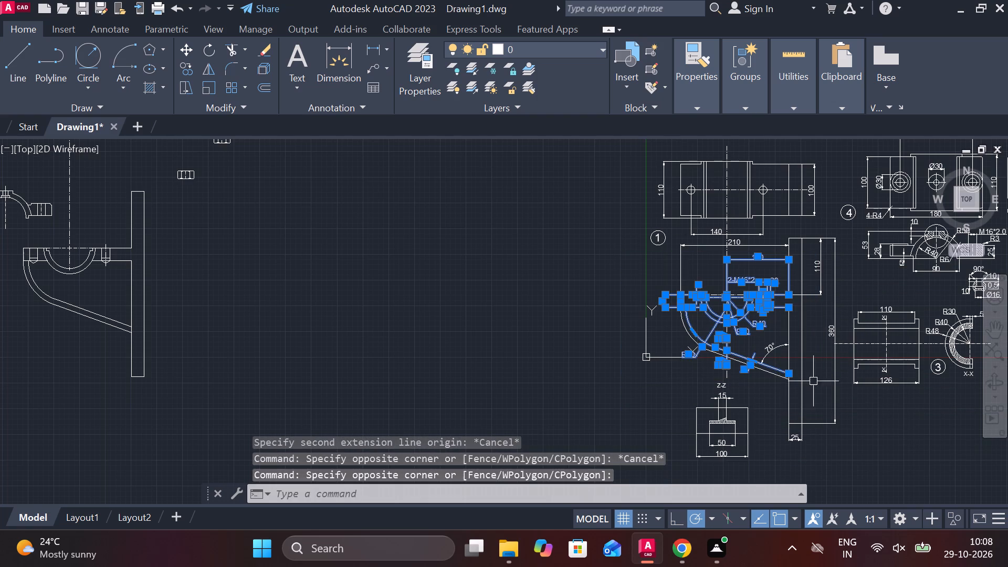
{"action": "left_click", "coordinate": [815, 442]}
{"action": "left_click", "coordinate": [780, 343]}
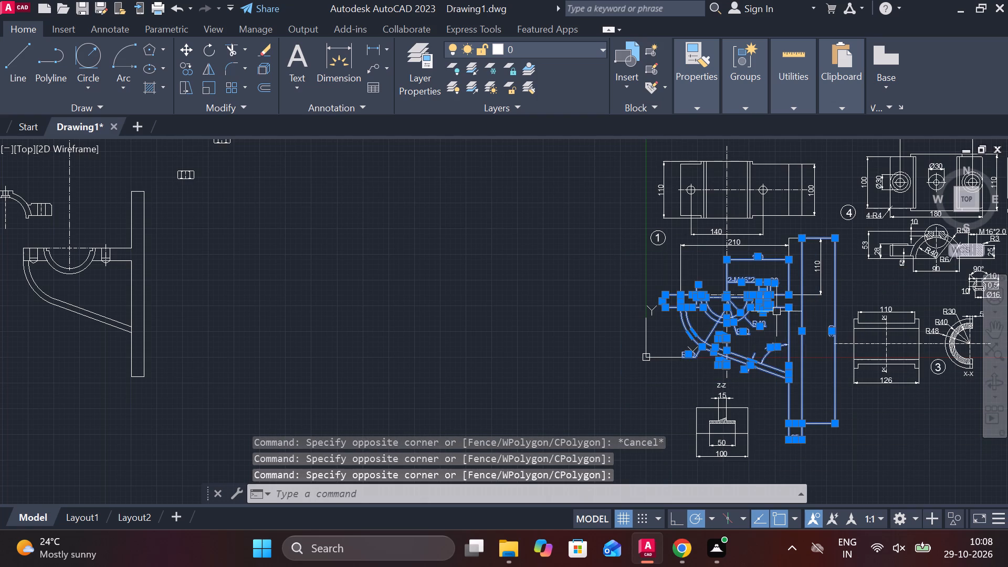
{"action": "middle_click_drag", "start_coordinate": [782, 291], "coordinate": [775, 291]}
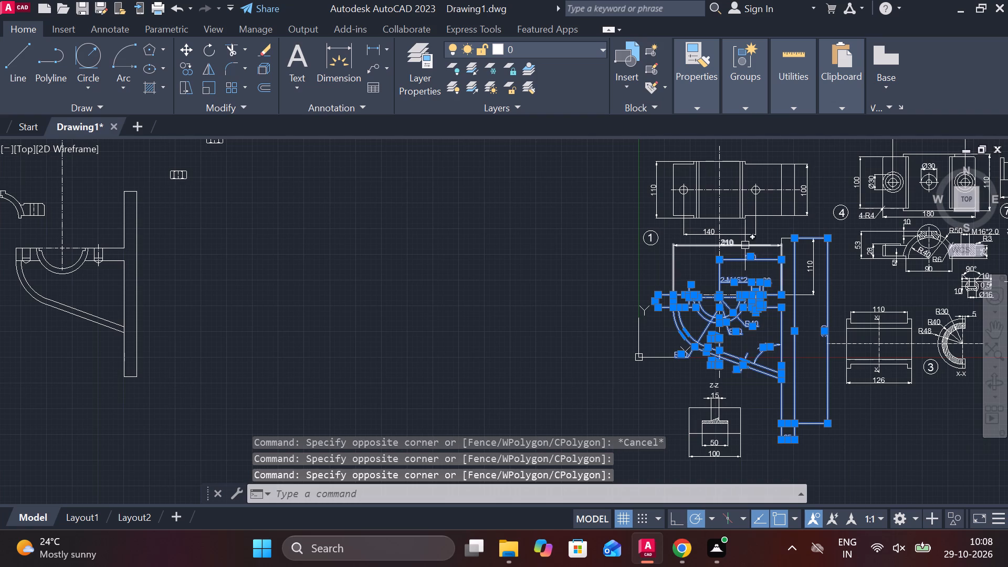
{"action": "left_click", "coordinate": [745, 243]}
{"action": "type", "text": "CO"}
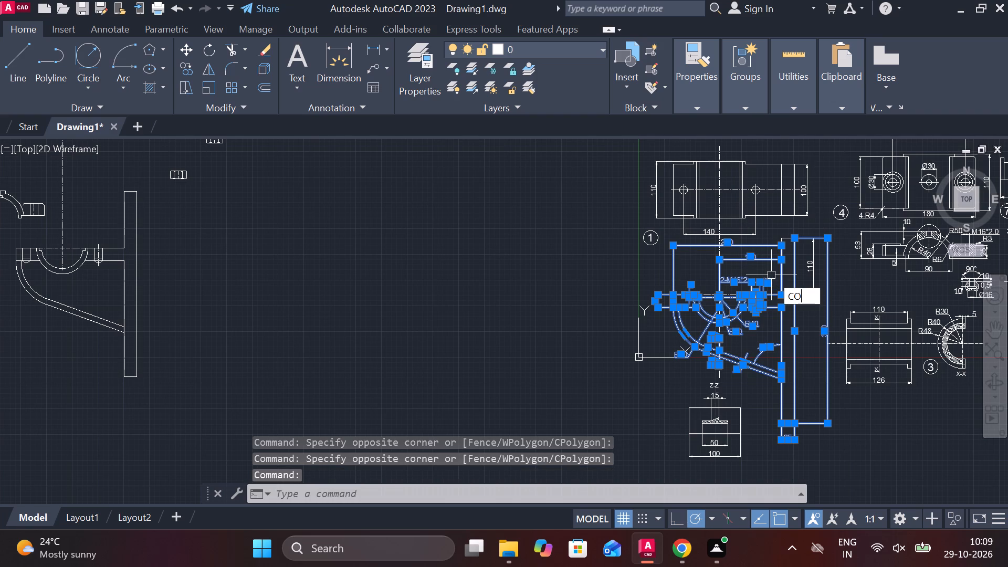
{"action": "key", "text": "Return"}
{"action": "left_click", "coordinate": [685, 319]}
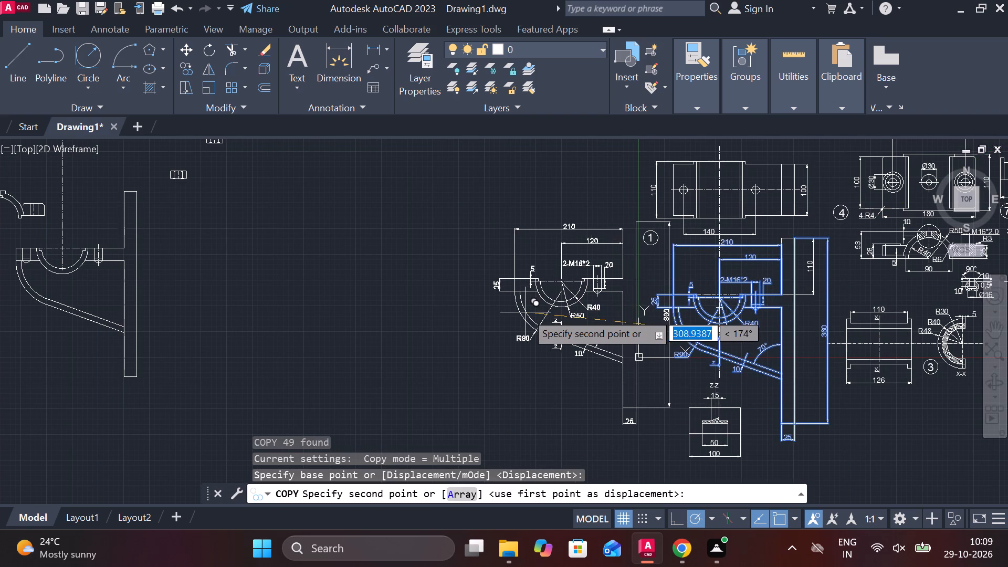
{"action": "left_click", "coordinate": [354, 297]}
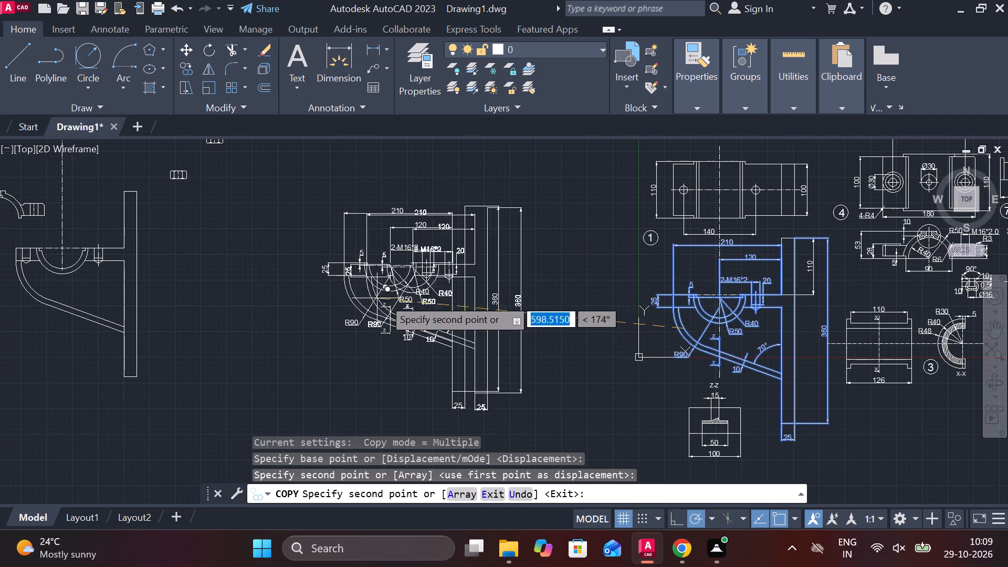
{"action": "key", "text": "Escape"}
Erase the 210, 120, 20, 5 and 2-M16*2 dimensions above the copied bracket's seat.
{"action": "scroll", "coordinate": [331, 226], "scroll_direction": "up", "scroll_amount": 3}
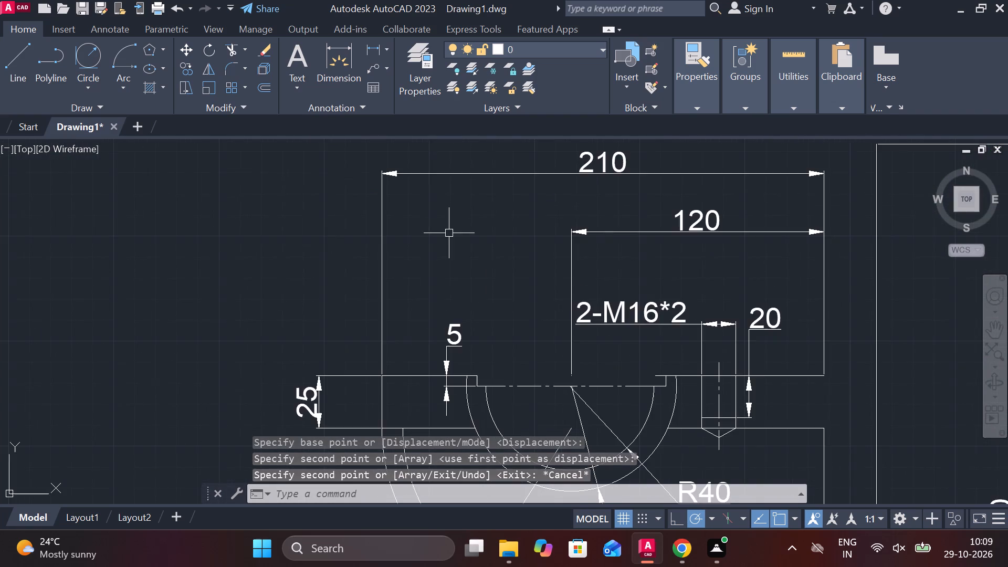
{"action": "scroll", "coordinate": [455, 232], "scroll_direction": "down", "scroll_amount": 2}
{"action": "left_click_drag", "start_coordinate": [582, 270], "coordinate": [576, 268]}
{"action": "key", "text": "Escape"}
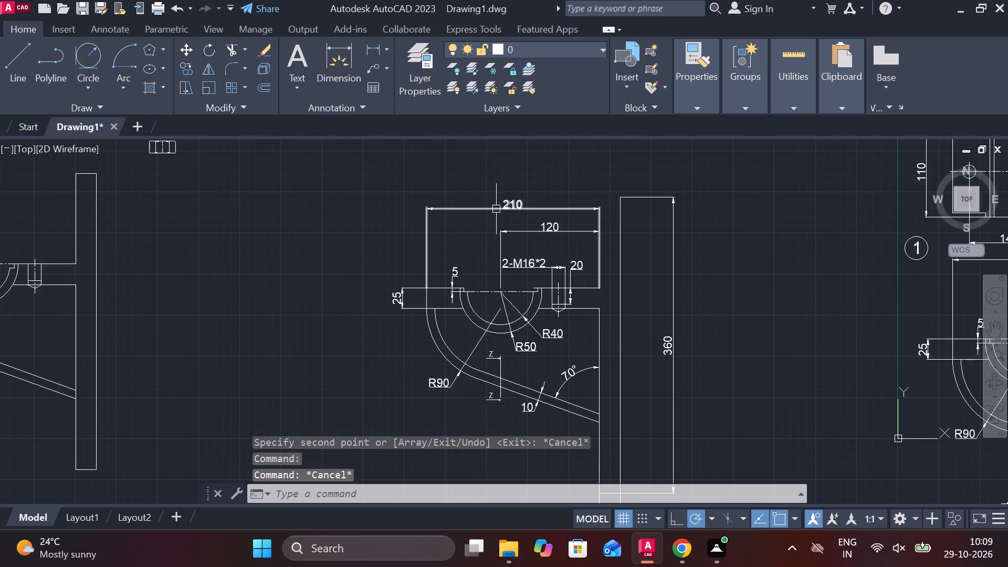
{"action": "left_click", "coordinate": [426, 193]}
{"action": "left_click", "coordinate": [592, 240]}
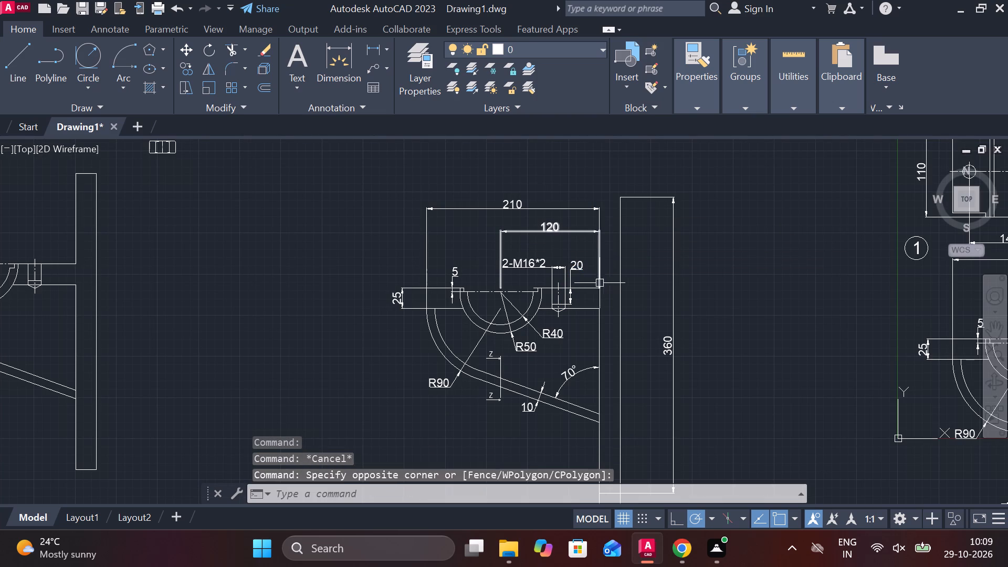
{"action": "left_click", "coordinate": [589, 275]}
{"action": "left_click", "coordinate": [398, 199]}
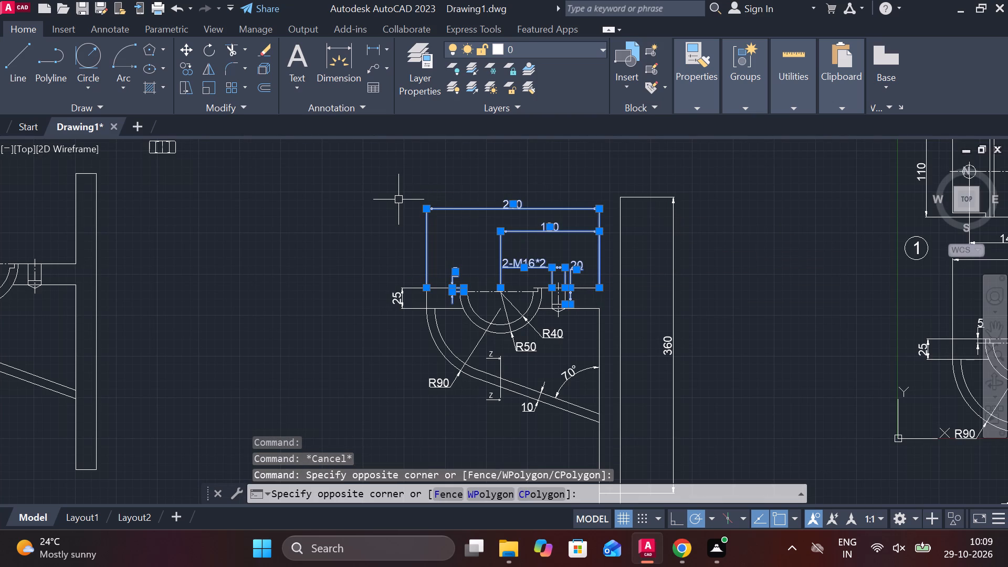
{"action": "type", "text": "E"}
{"action": "key", "text": "space"}
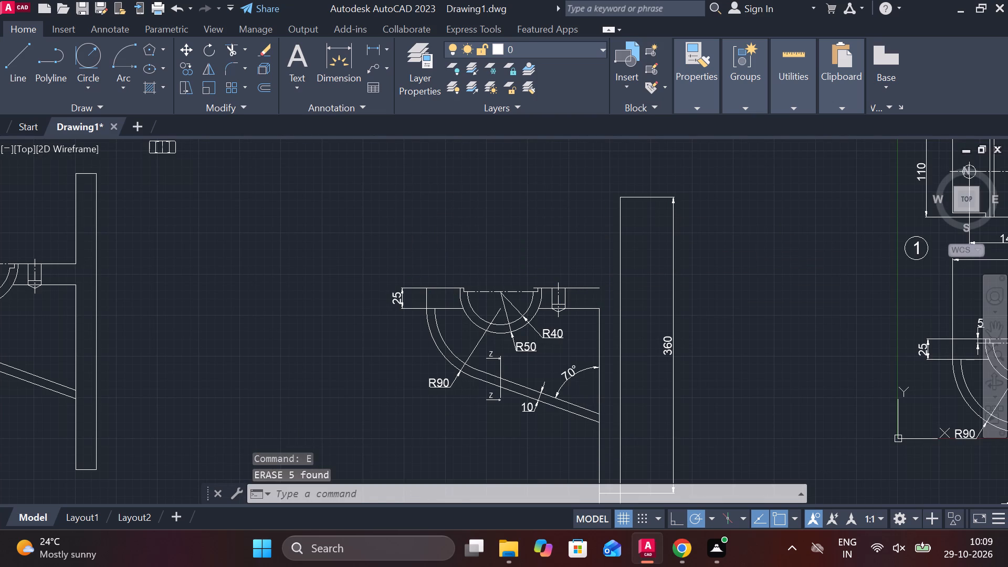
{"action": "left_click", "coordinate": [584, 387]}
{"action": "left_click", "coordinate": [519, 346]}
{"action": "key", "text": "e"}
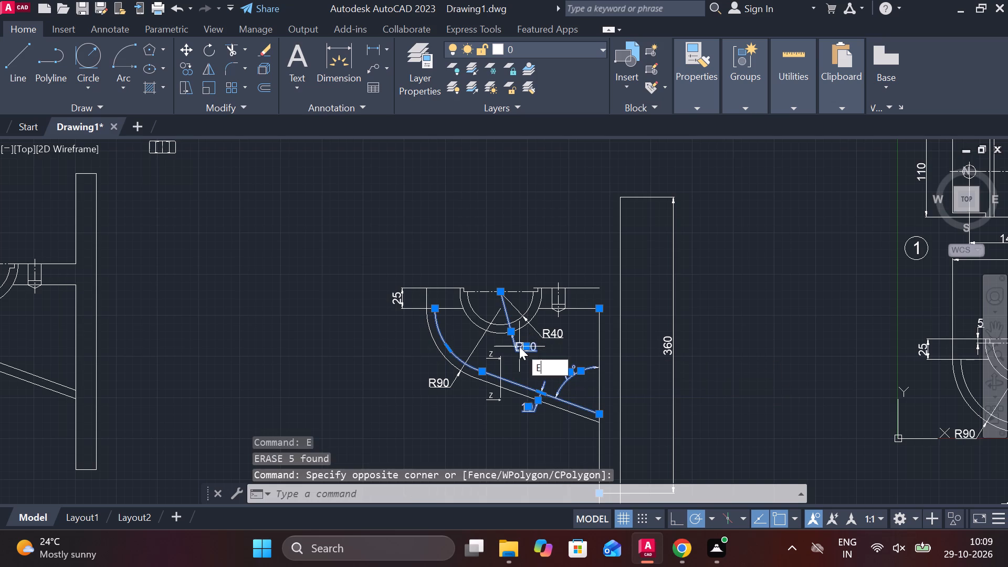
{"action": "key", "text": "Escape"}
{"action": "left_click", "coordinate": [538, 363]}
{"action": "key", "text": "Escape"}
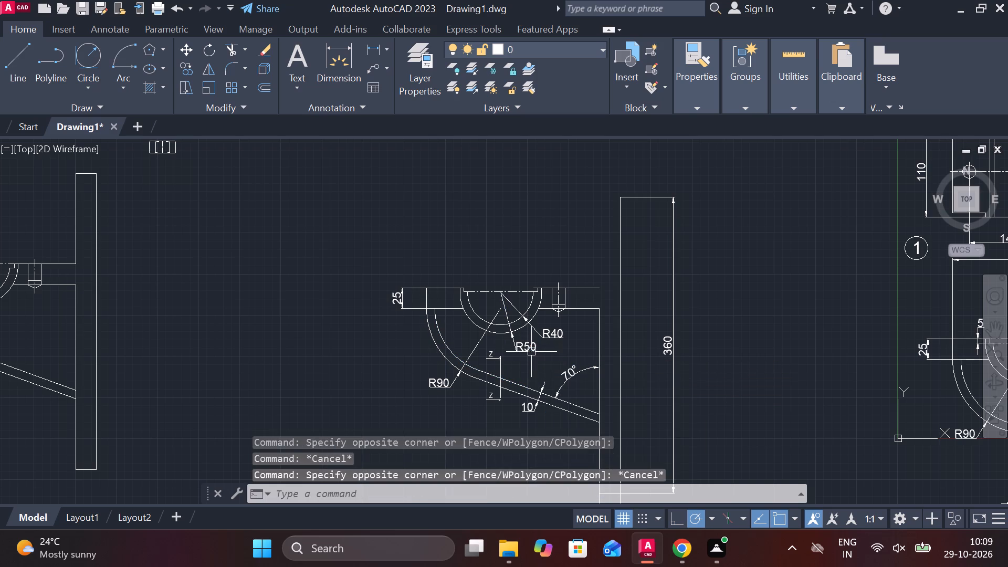
Erase the R50, R40, R90, 70°, 10, 25 and 360 dimensions from the copied bracket.
{"action": "left_click", "coordinate": [530, 352]}
{"action": "left_click", "coordinate": [554, 340]}
{"action": "type", "text": "E"}
{"action": "key", "text": "space"}
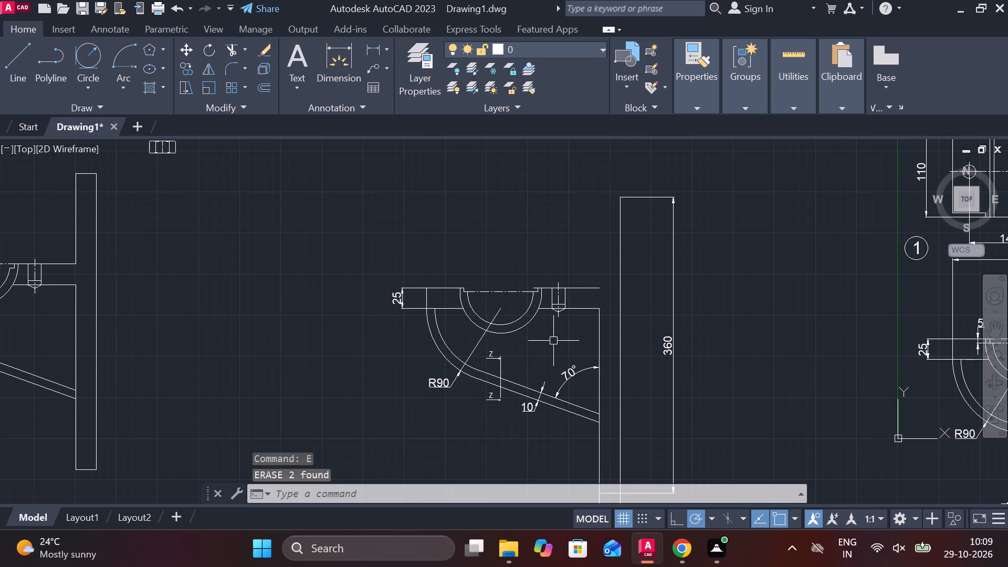
{"action": "left_click", "coordinate": [482, 344]}
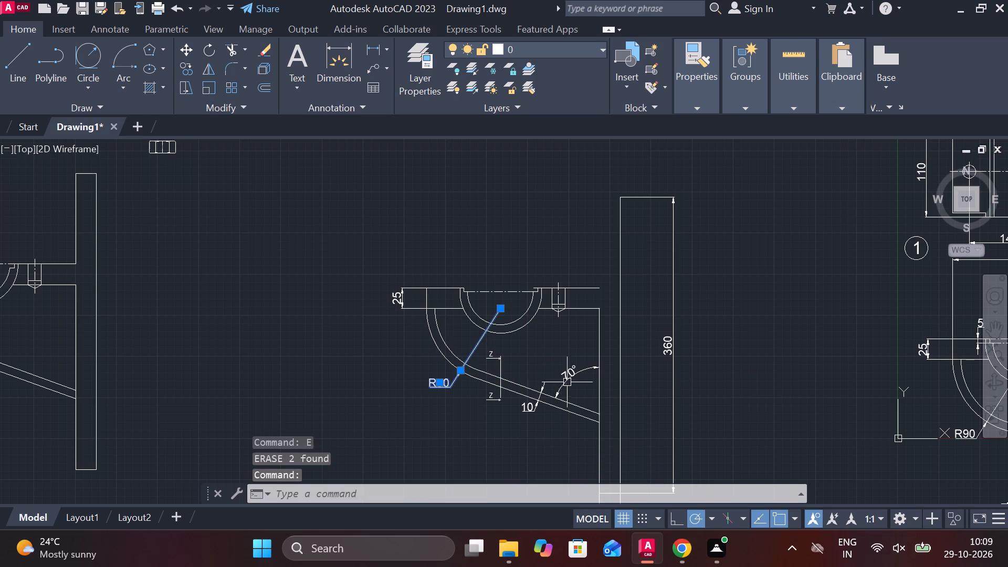
{"action": "left_click", "coordinate": [570, 383]}
{"action": "left_click", "coordinate": [531, 409]}
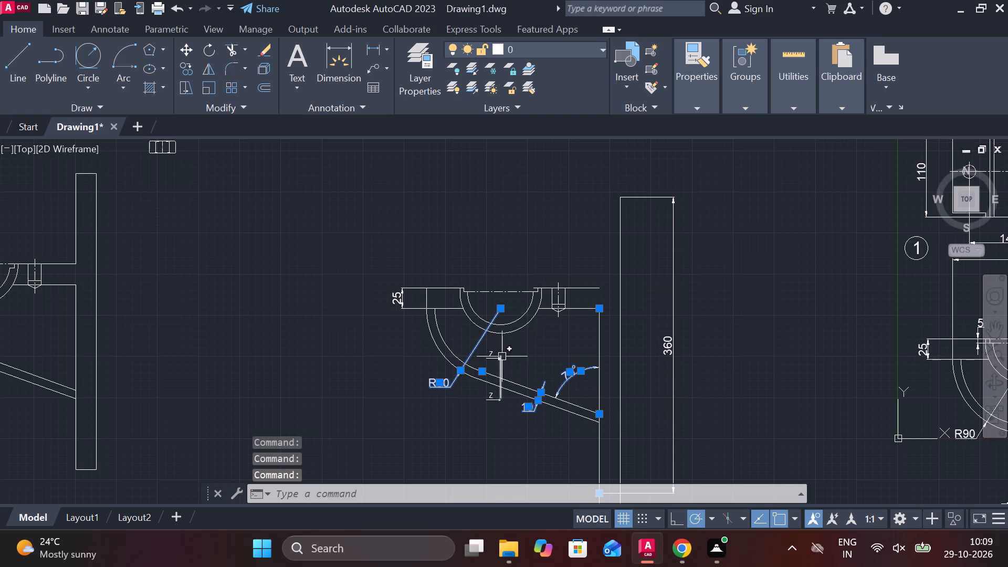
{"action": "left_click", "coordinate": [401, 296]}
{"action": "type", "text": "E"}
{"action": "key", "text": "space"}
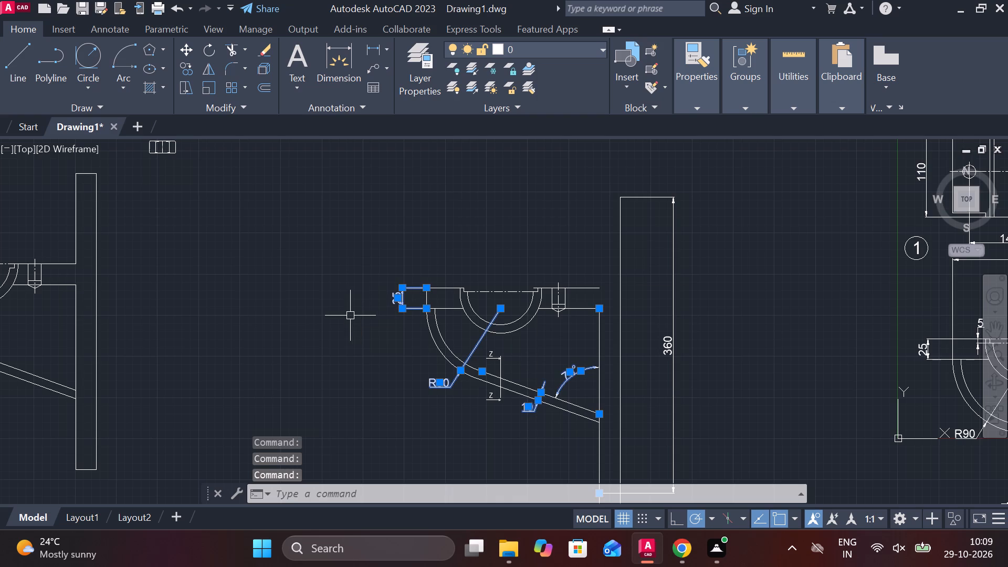
{"action": "left_click", "coordinate": [671, 345]}
{"action": "type", "text": "E"}
{"action": "key", "text": "space"}
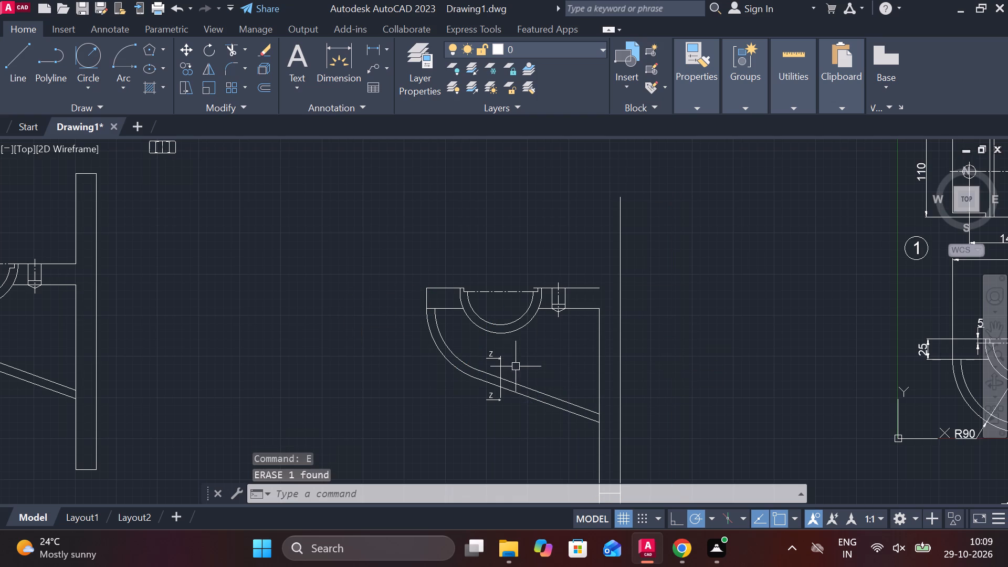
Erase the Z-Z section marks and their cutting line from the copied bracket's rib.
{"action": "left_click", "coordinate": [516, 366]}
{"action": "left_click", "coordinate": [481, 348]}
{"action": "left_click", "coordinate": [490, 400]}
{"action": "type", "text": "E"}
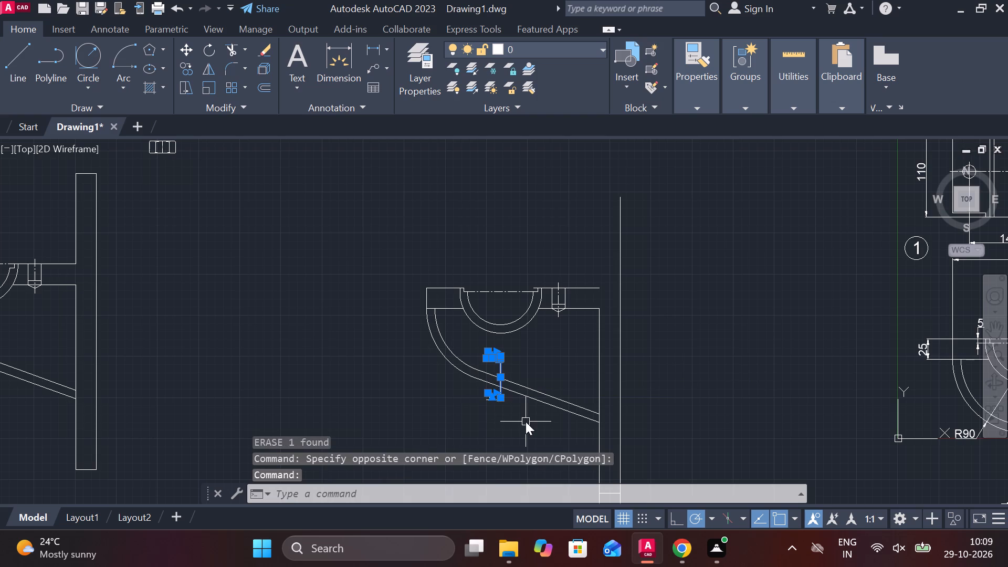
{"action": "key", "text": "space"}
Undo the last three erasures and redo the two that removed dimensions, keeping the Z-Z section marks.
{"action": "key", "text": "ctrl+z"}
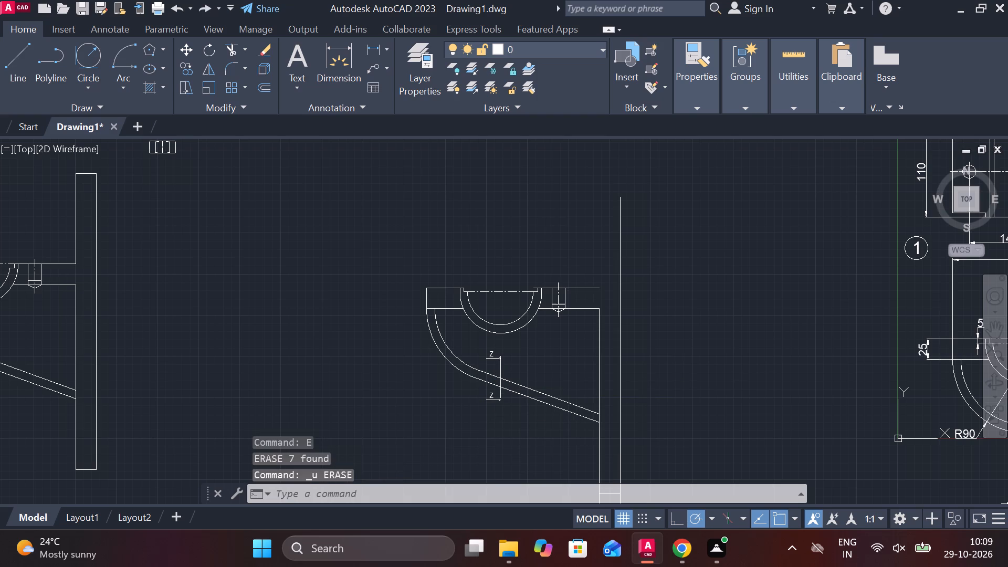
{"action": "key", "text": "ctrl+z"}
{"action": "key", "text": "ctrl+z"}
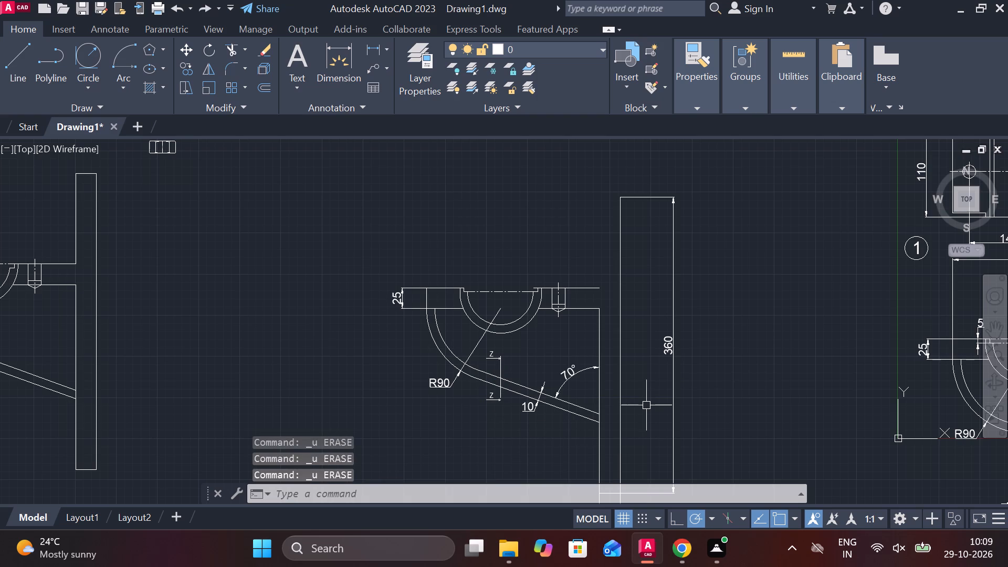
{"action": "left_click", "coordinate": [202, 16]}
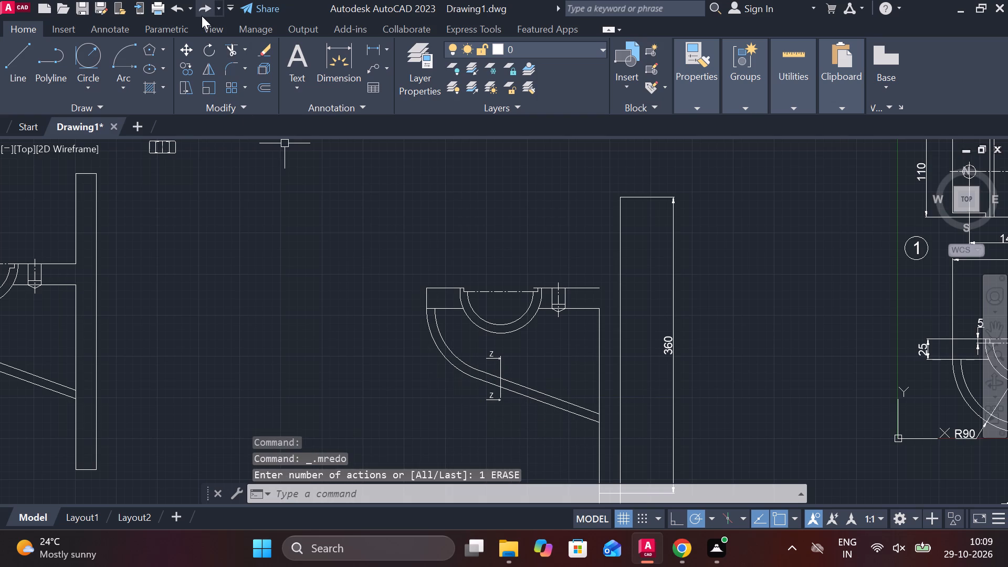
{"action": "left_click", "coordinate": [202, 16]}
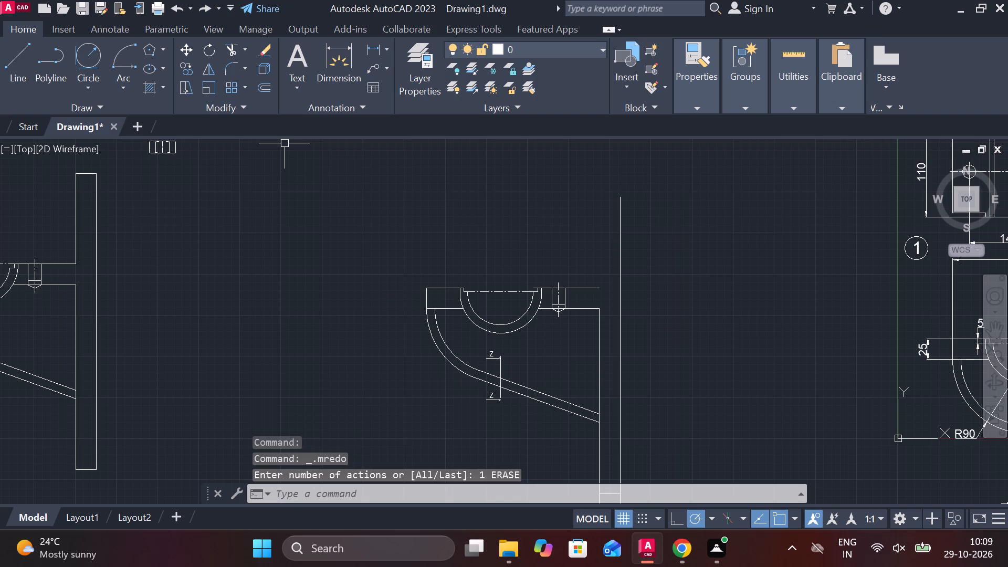
Draw the copied bracket plate's missing outline: a 25-long top edge toward the seat and a vertical edge down to the flange's top.
{"action": "key", "text": "l"}
{"action": "key", "text": "Return"}
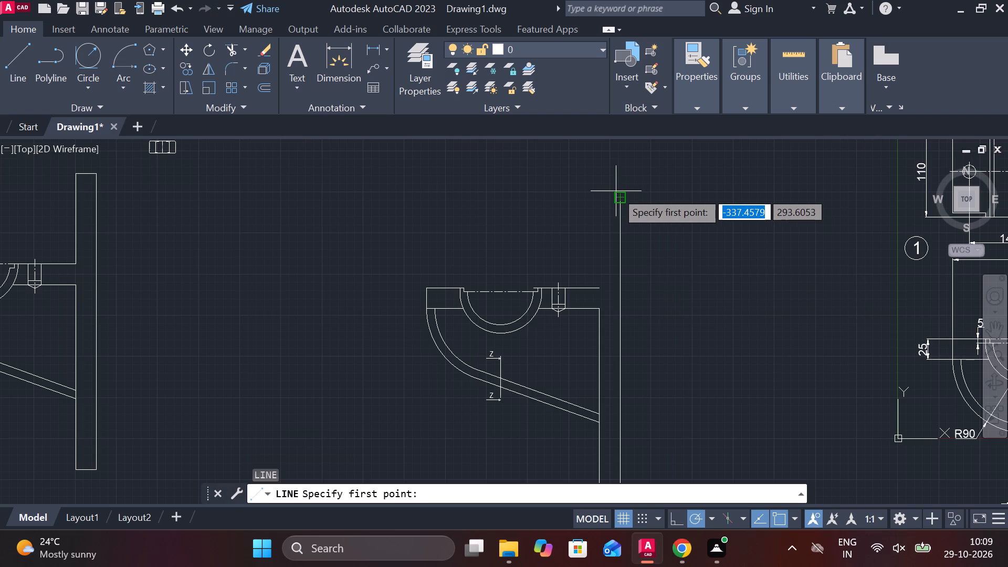
{"action": "left_click", "coordinate": [616, 191]}
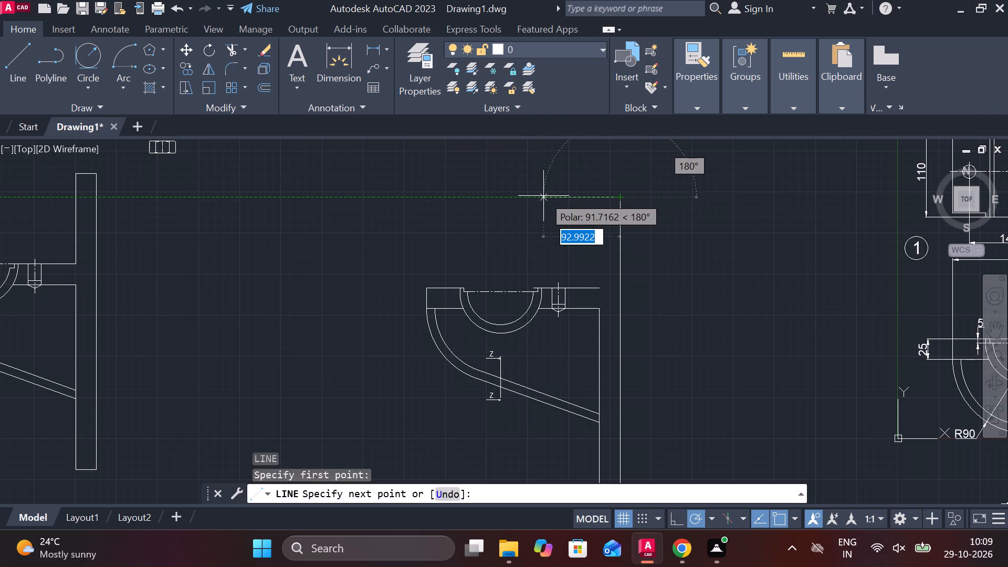
{"action": "type", "text": "25"}
{"action": "key", "text": "space"}
{"action": "left_click", "coordinate": [597, 287]}
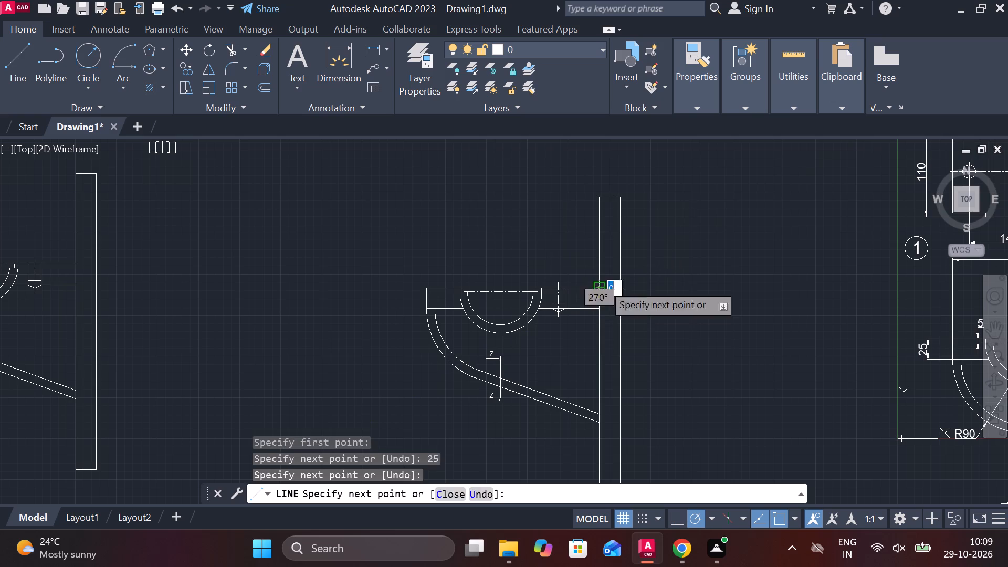
{"action": "key", "text": "Escape"}
Erase both Z section letters and the vertical cutting line from the copied bracket's rib.
{"action": "left_click", "coordinate": [493, 358]}
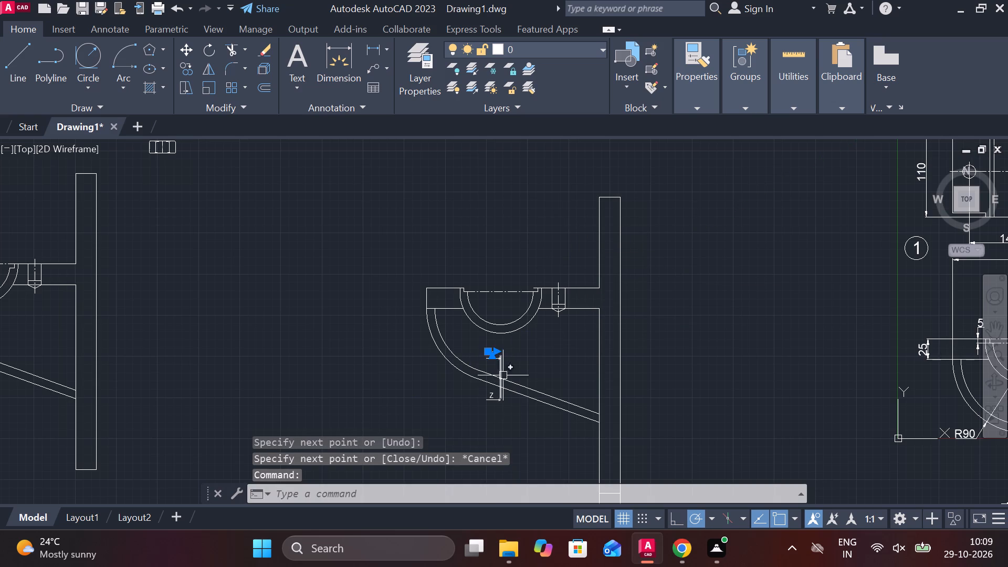
{"action": "left_click", "coordinate": [495, 400]}
{"action": "type", "text": "E"}
{"action": "key", "text": "space"}
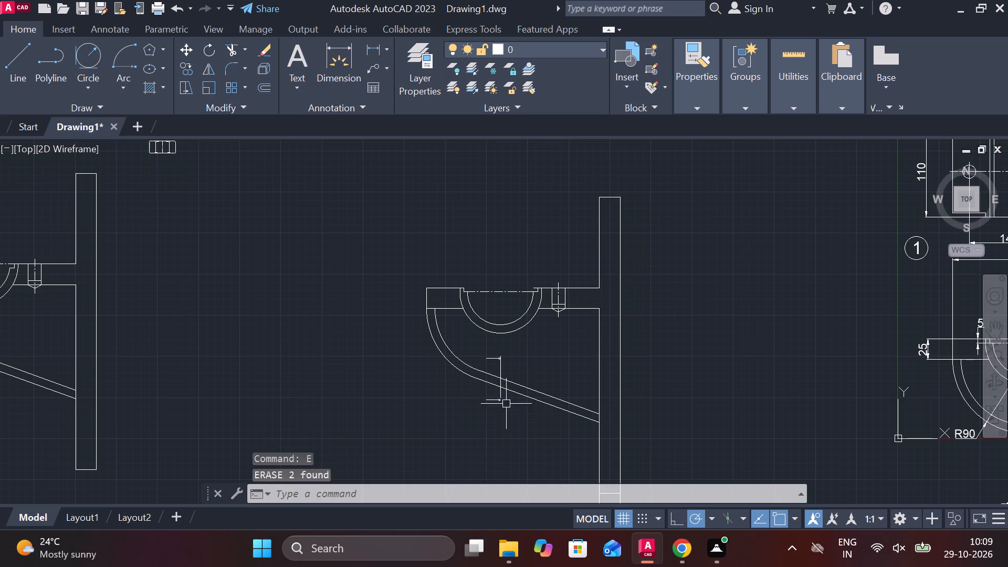
{"action": "left_click", "coordinate": [503, 368]}
{"action": "type", "text": "E"}
{"action": "key", "text": "space"}
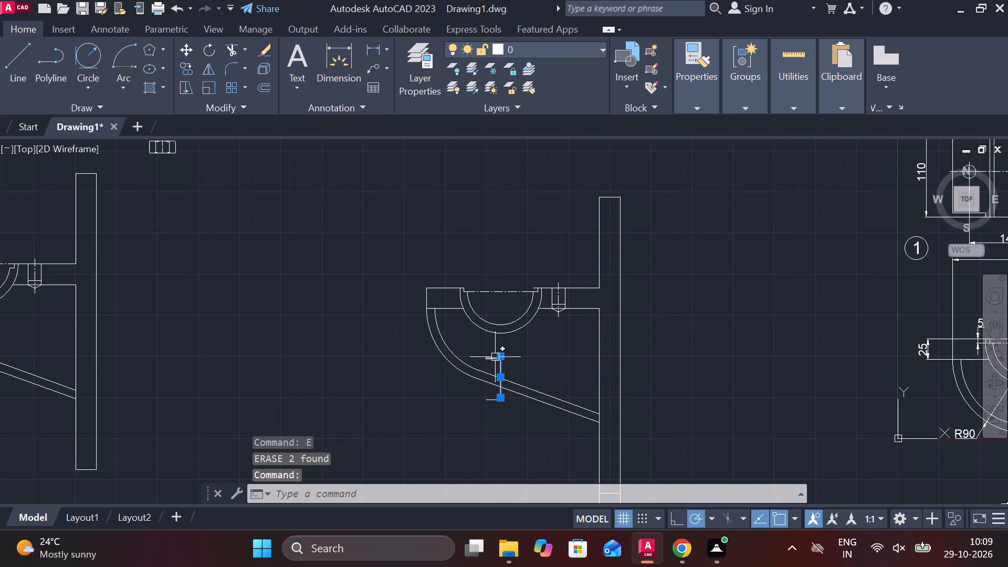
{"action": "type", "text": "E"}
{"action": "key", "text": "space"}
Erase the two section arrows above and below the copied bracket's rib.
{"action": "scroll", "coordinate": [522, 361], "scroll_direction": "up", "scroll_amount": 2}
{"action": "left_click_drag", "start_coordinate": [515, 362], "coordinate": [486, 355]}
{"action": "left_click", "coordinate": [413, 343]}
{"action": "middle_click_drag", "start_coordinate": [500, 457], "coordinate": [507, 331]}
{"action": "left_click_drag", "start_coordinate": [502, 363], "coordinate": [490, 358]}
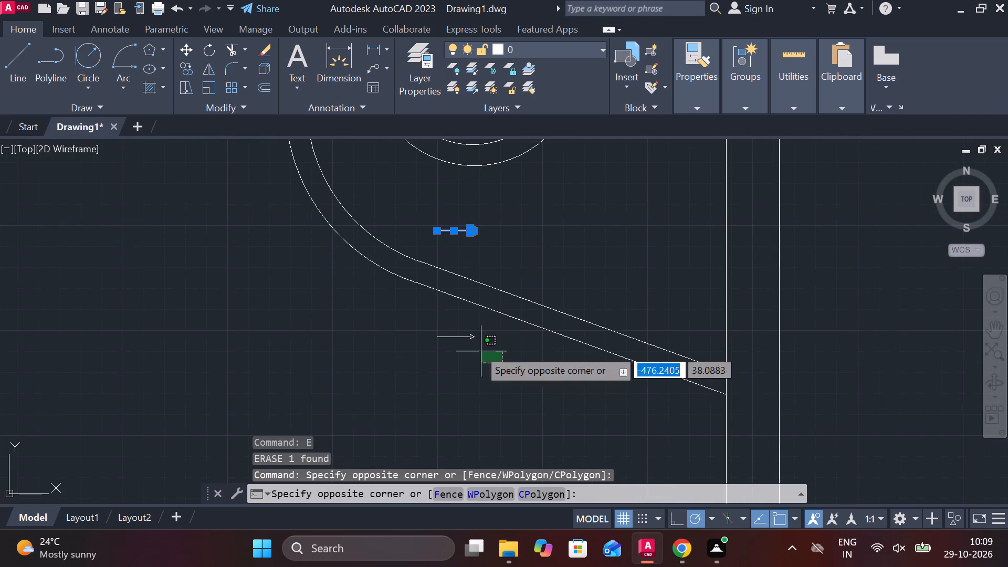
{"action": "left_click", "coordinate": [427, 327]}
{"action": "type", "text": "E"}
{"action": "key", "text": "space"}
Erase the 25 width dimension below the copied bracket's vertical flange.
{"action": "scroll", "coordinate": [510, 354], "scroll_direction": "down", "scroll_amount": 2}
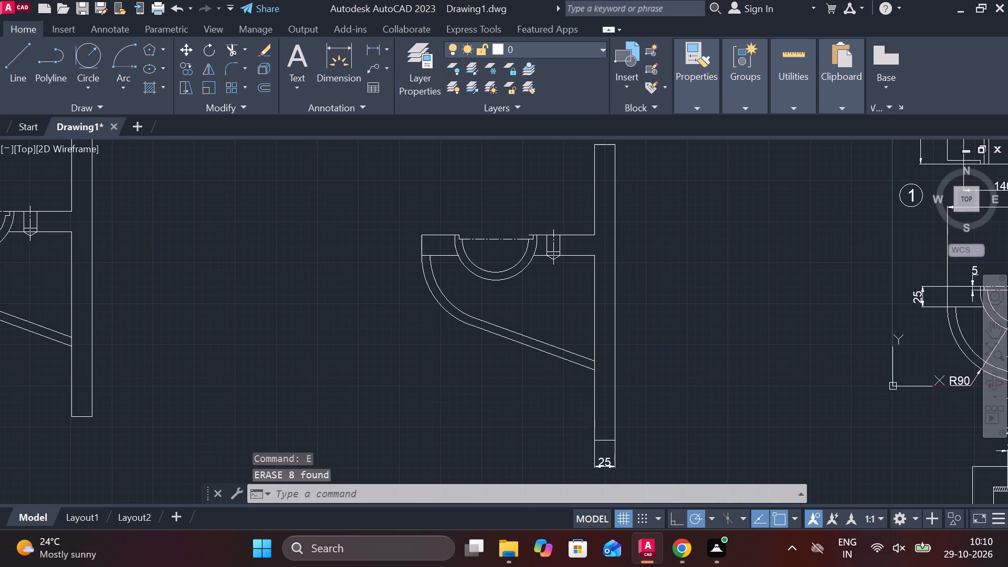
{"action": "left_click", "coordinate": [611, 468]}
{"action": "type", "text": "E"}
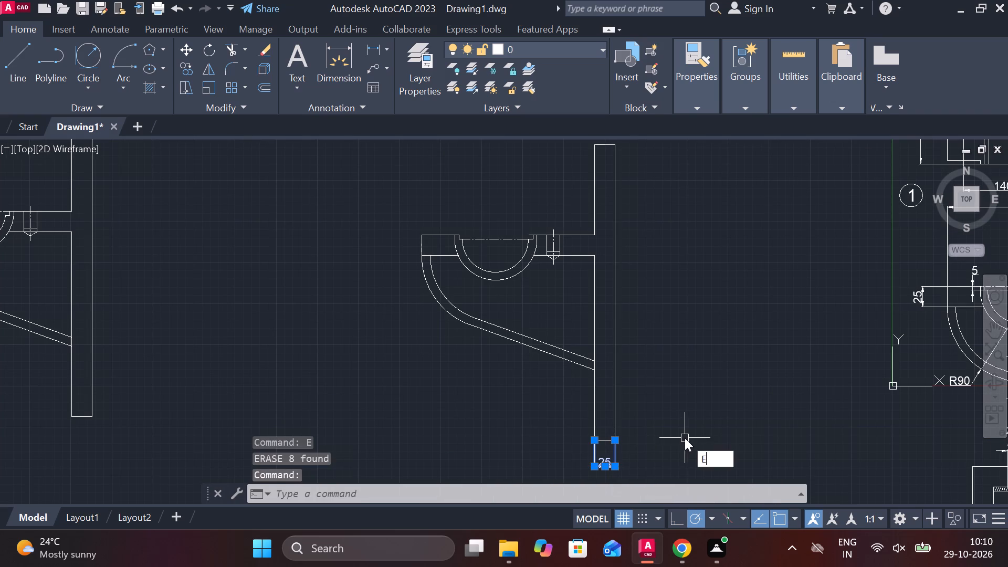
{"action": "key", "text": "space"}
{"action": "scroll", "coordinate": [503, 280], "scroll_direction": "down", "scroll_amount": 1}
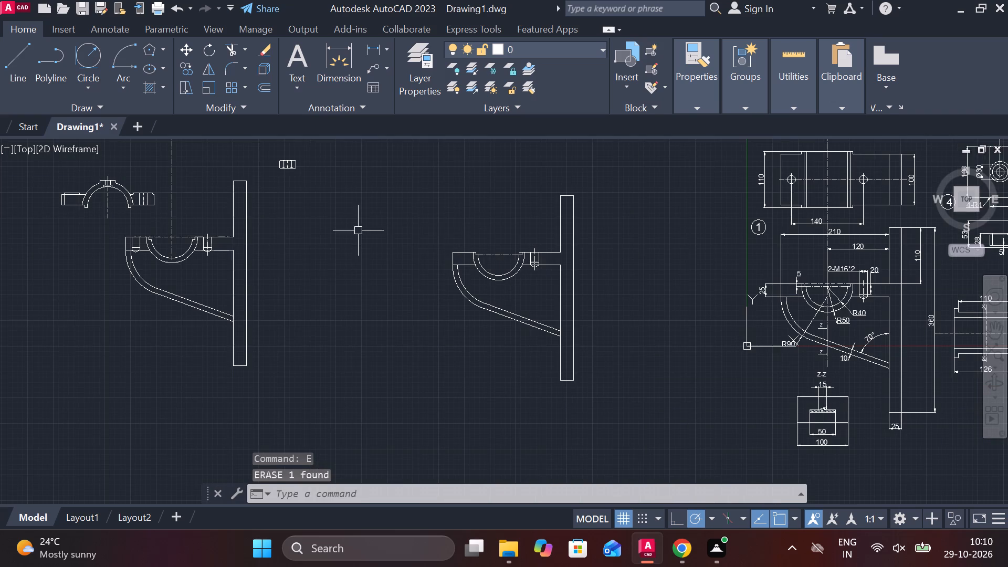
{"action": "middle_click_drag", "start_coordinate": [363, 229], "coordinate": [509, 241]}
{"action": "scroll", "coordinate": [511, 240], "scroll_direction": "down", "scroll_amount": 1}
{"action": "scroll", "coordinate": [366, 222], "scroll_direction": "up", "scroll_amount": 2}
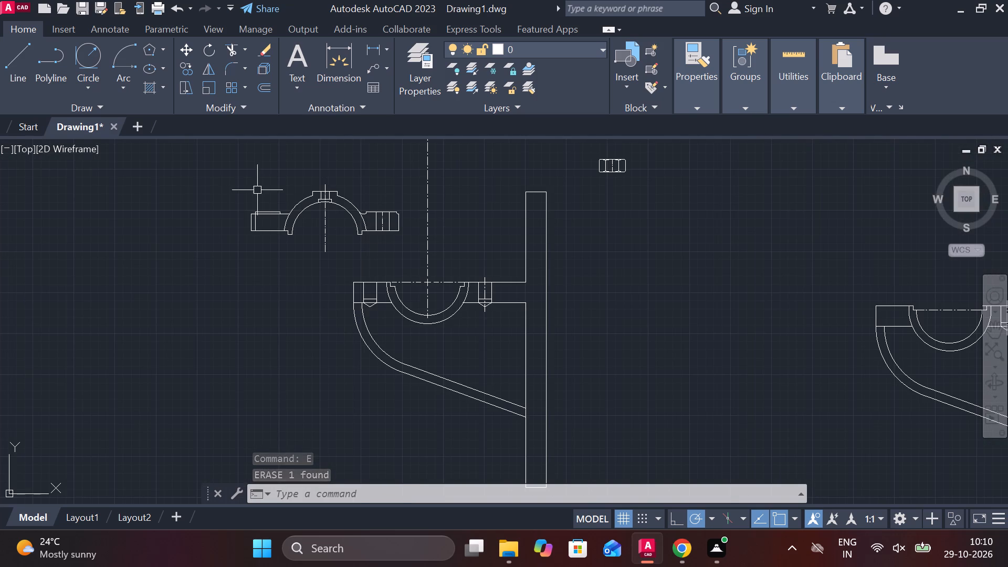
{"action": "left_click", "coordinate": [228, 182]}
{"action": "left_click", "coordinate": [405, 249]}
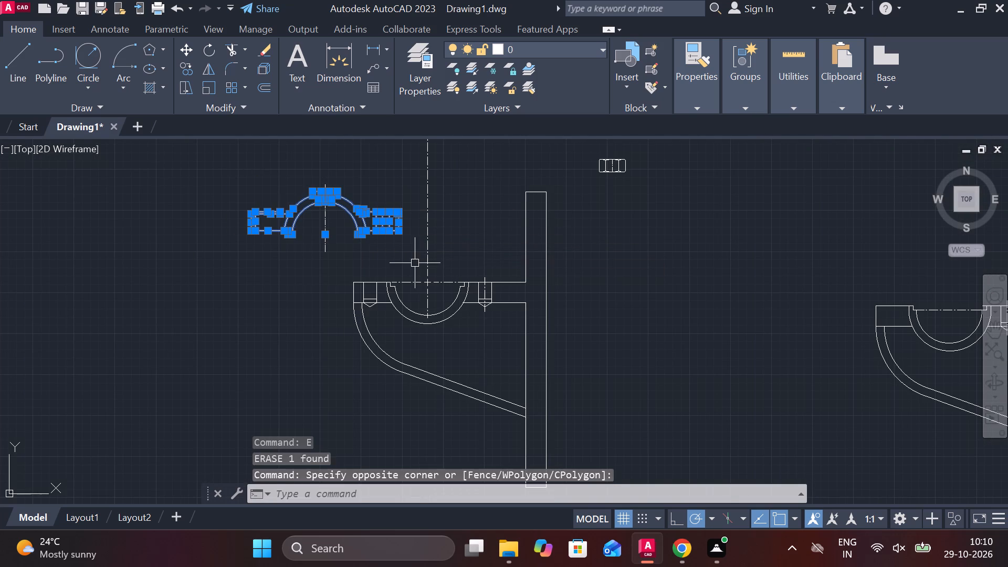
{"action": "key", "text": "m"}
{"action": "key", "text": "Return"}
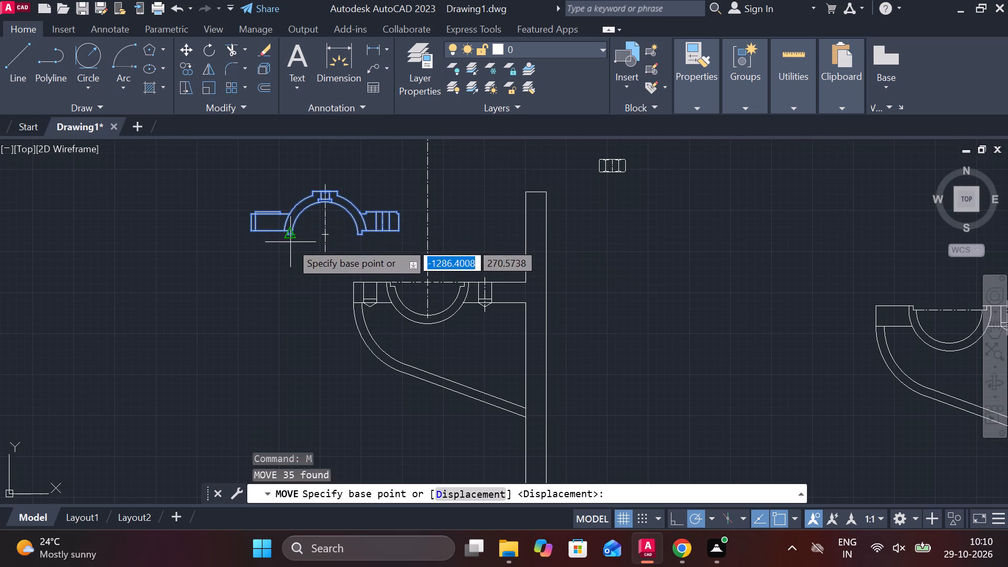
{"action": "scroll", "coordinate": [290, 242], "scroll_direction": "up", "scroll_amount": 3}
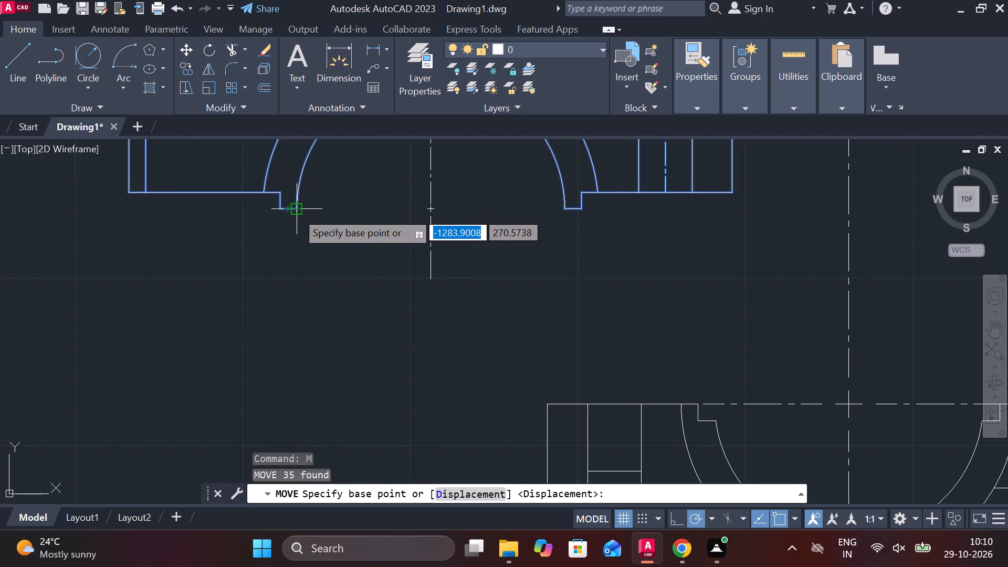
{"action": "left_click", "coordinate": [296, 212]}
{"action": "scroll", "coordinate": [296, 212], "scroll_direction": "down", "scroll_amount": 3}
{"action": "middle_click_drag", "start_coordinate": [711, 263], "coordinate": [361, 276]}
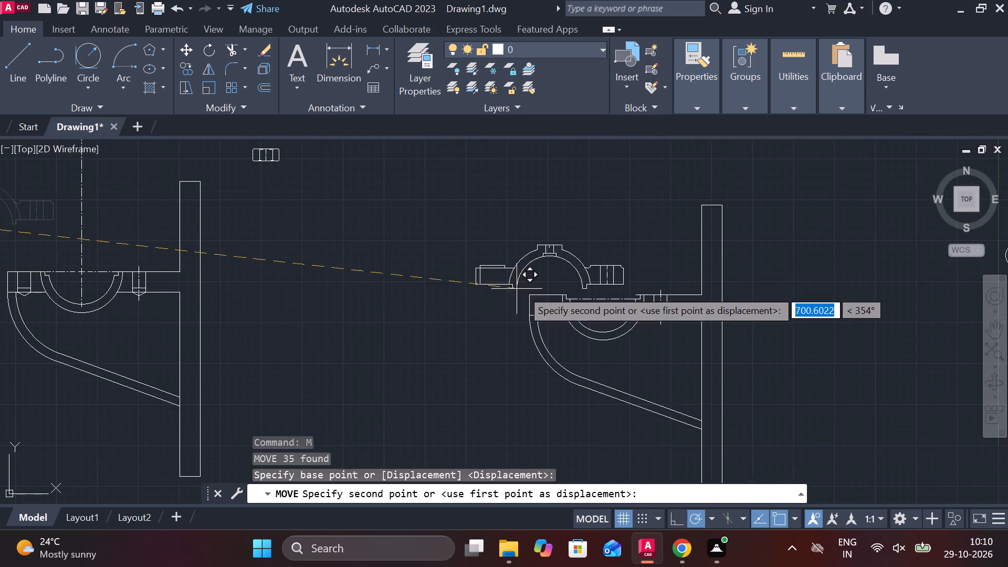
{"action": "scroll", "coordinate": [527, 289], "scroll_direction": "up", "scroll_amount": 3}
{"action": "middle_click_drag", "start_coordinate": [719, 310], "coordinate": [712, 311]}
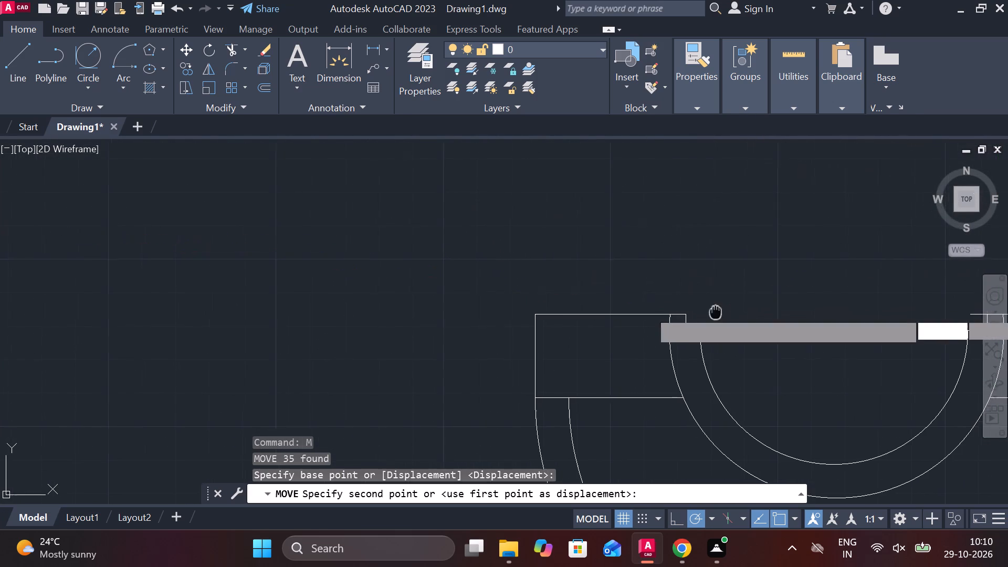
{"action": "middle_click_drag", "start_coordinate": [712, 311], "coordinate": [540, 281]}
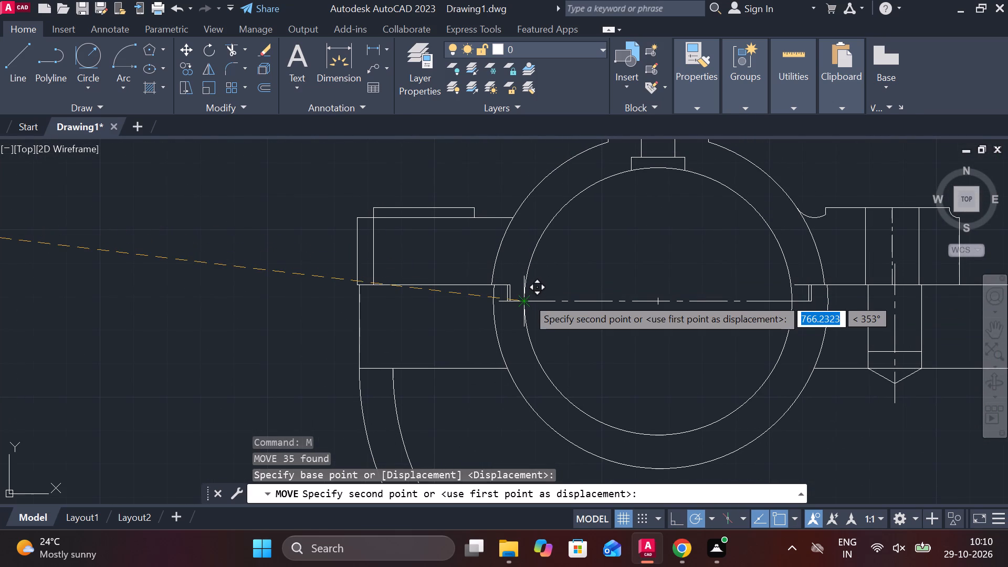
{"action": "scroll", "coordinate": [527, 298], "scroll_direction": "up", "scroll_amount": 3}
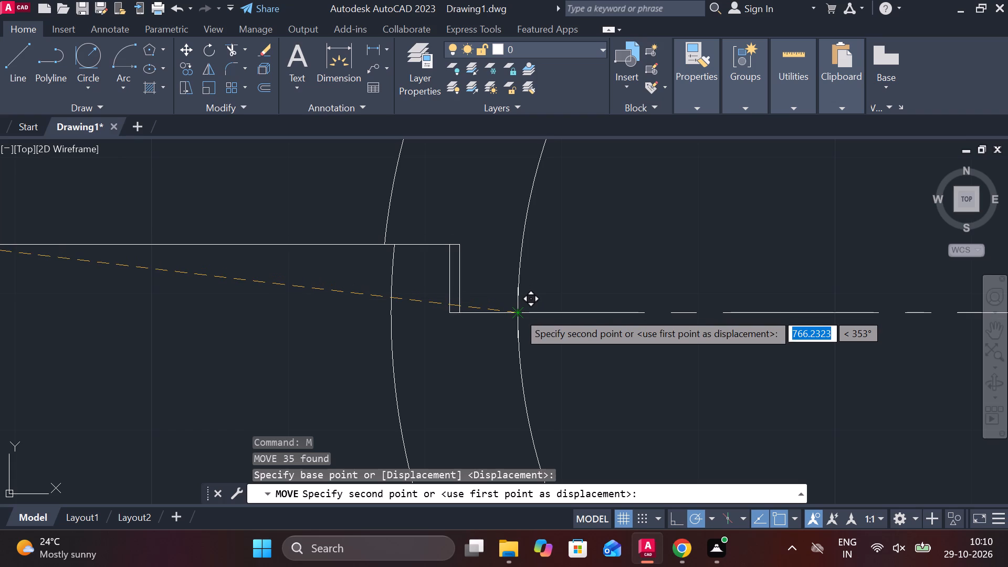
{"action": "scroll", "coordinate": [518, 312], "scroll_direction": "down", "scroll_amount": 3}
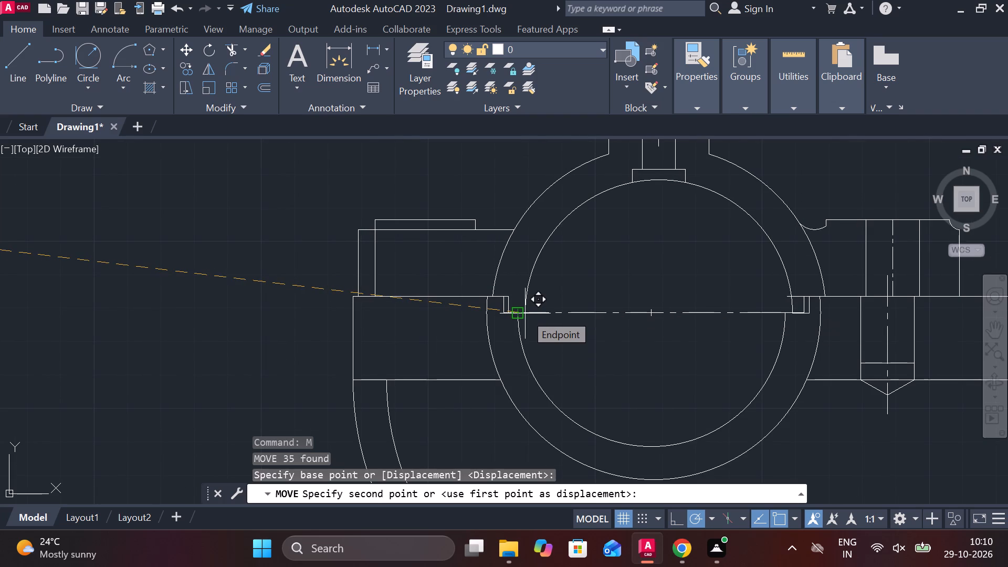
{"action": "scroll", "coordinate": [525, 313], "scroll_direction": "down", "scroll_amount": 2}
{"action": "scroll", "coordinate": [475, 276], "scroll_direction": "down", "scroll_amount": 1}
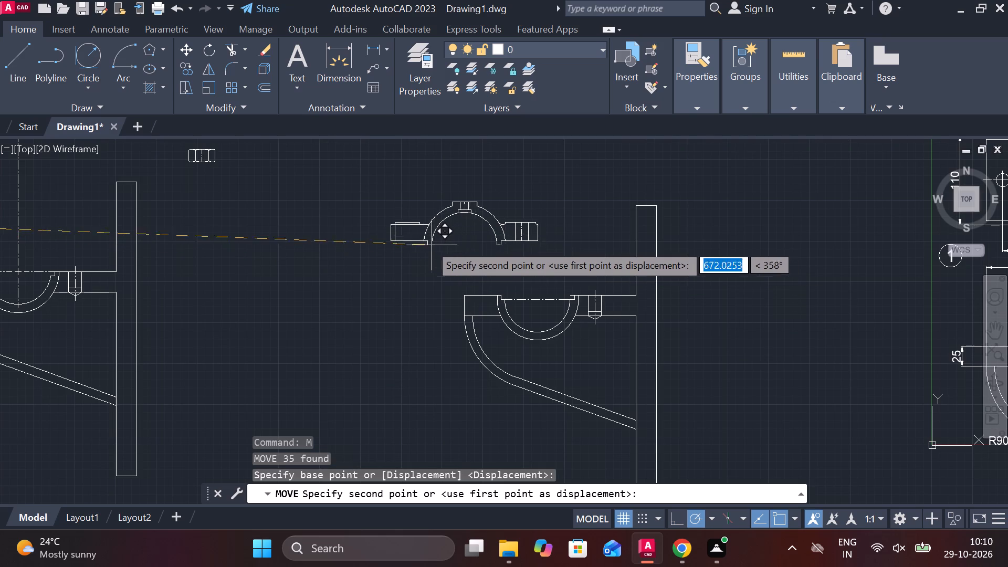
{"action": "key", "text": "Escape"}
Check the outer seat arc's radius on both the new and the earlier bracket copies with the Radius dimension.
{"action": "scroll", "coordinate": [412, 254], "scroll_direction": "down", "scroll_amount": 2}
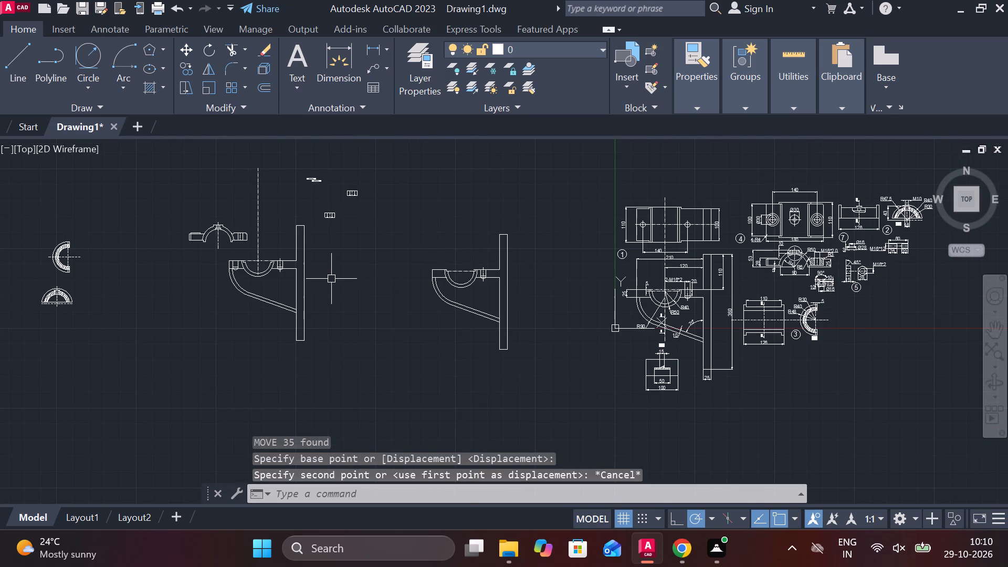
{"action": "scroll", "coordinate": [344, 280], "scroll_direction": "up", "scroll_amount": 1}
{"action": "middle_click_drag", "start_coordinate": [359, 281], "coordinate": [460, 275]}
{"action": "scroll", "coordinate": [349, 258], "scroll_direction": "up", "scroll_amount": 2}
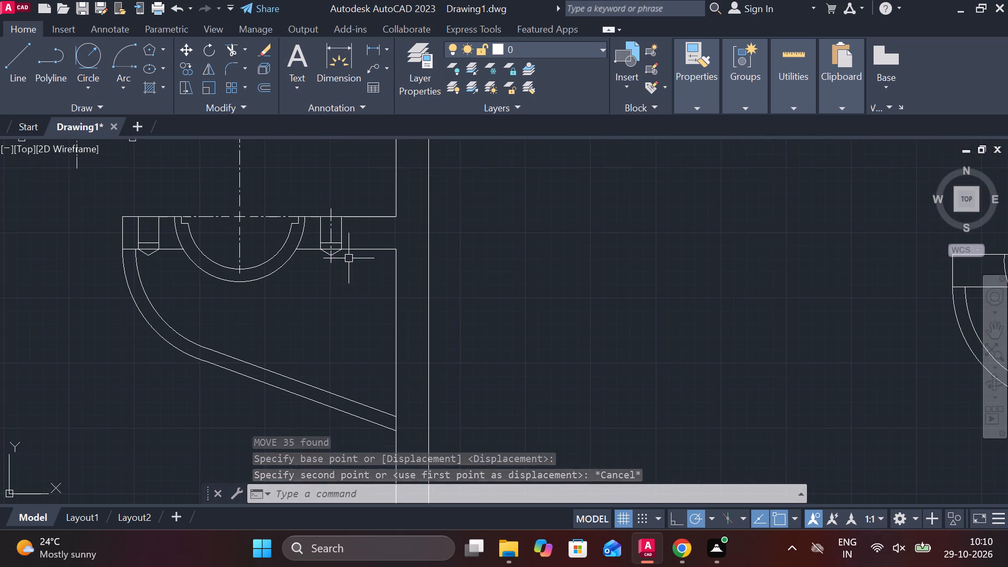
{"action": "scroll", "coordinate": [435, 271], "scroll_direction": "down", "scroll_amount": 1}
{"action": "middle_click_drag", "start_coordinate": [505, 279], "coordinate": [393, 271]}
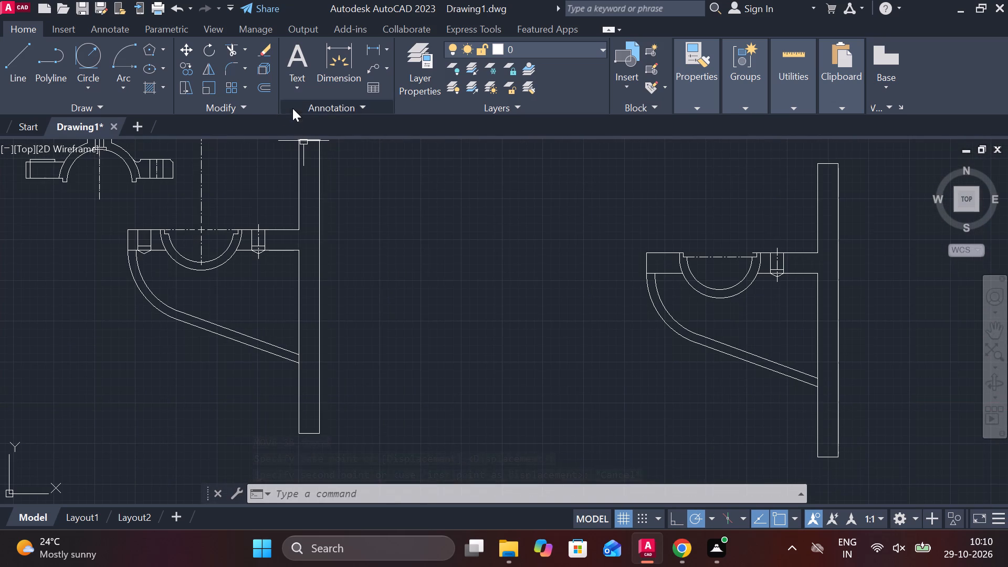
{"action": "left_click", "coordinate": [382, 49]}
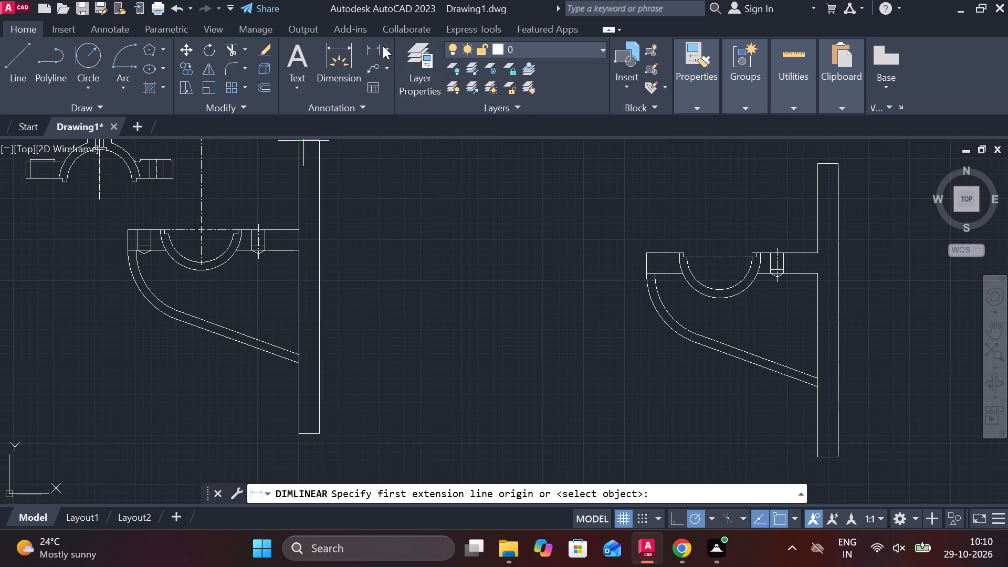
{"action": "double_click", "coordinate": [383, 46]}
{"action": "left_click", "coordinate": [384, 48]}
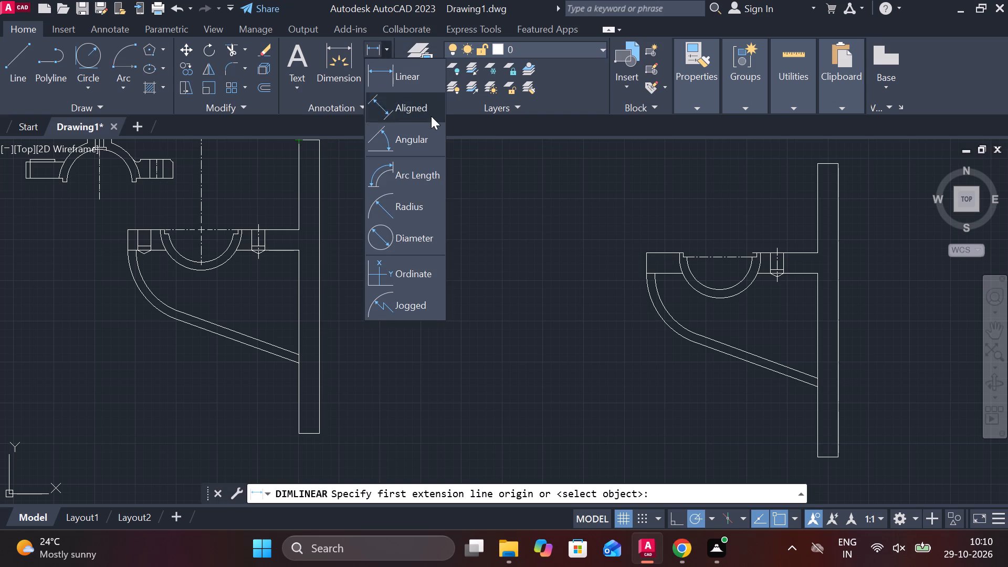
{"action": "left_click", "coordinate": [411, 201]}
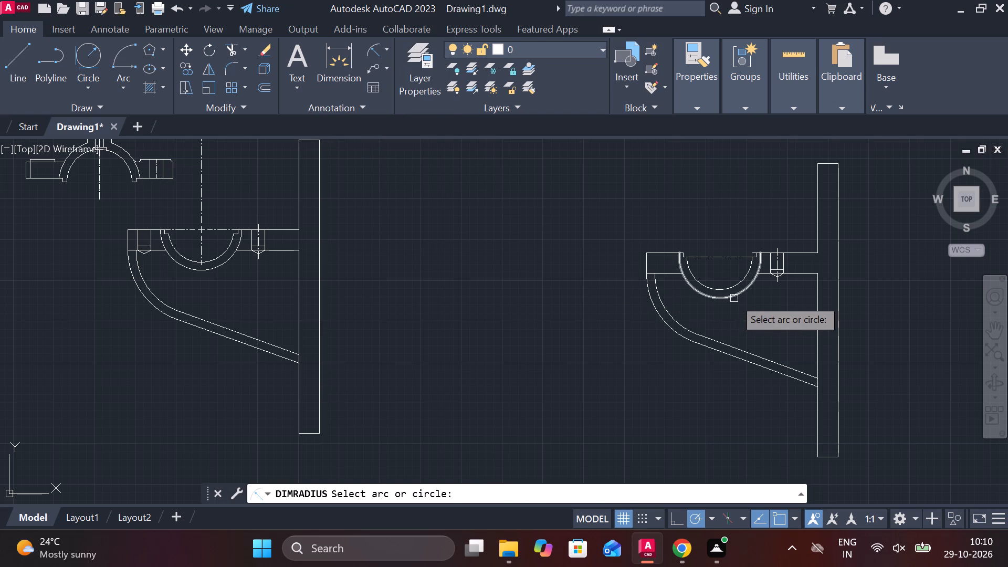
{"action": "left_click", "coordinate": [734, 298]}
{"action": "scroll", "coordinate": [735, 299], "scroll_direction": "up", "scroll_amount": 2}
{"action": "scroll", "coordinate": [739, 299], "scroll_direction": "down", "scroll_amount": 3}
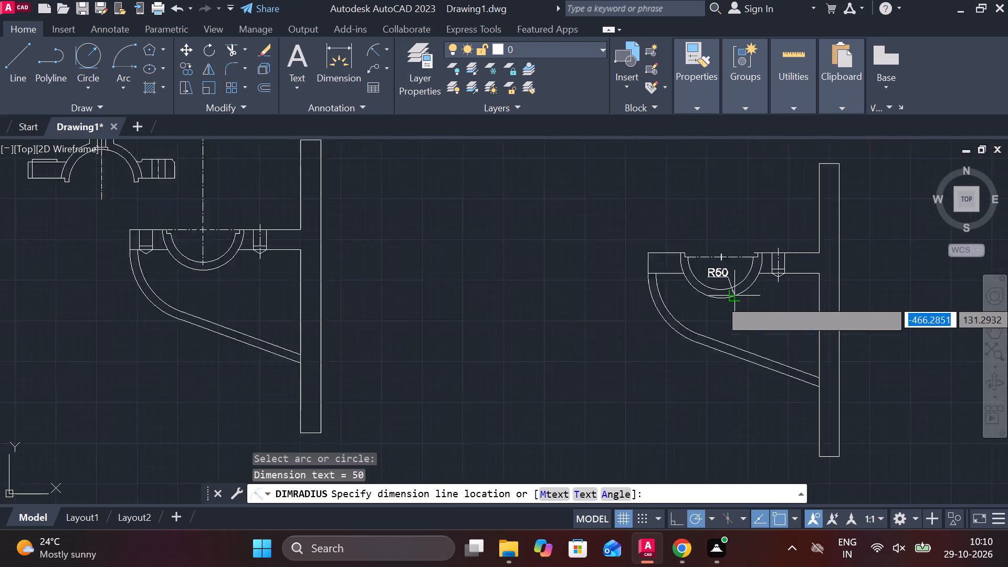
{"action": "key", "text": "Escape"}
{"action": "scroll", "coordinate": [400, 280], "scroll_direction": "up", "scroll_amount": 2}
{"action": "key", "text": "space"}
{"action": "left_click", "coordinate": [424, 286]}
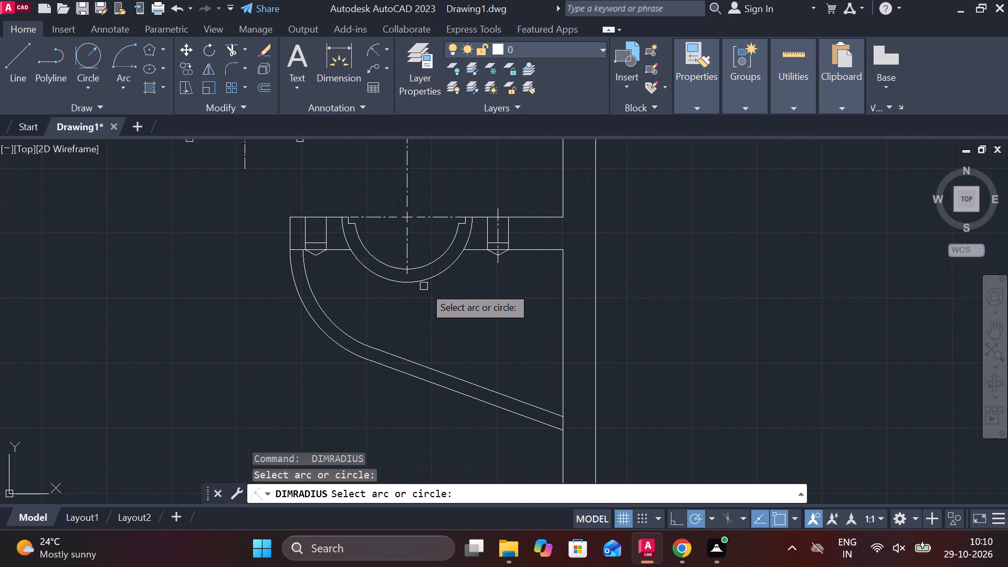
{"action": "left_click", "coordinate": [419, 282]}
{"action": "scroll", "coordinate": [448, 274], "scroll_direction": "up", "scroll_amount": 2}
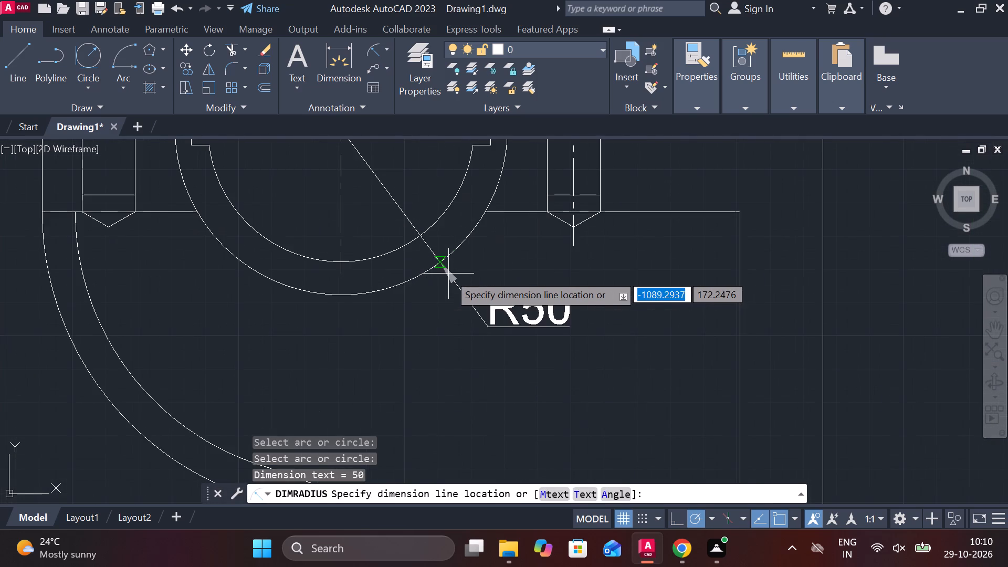
{"action": "middle_click_drag", "start_coordinate": [489, 332], "coordinate": [493, 346]}
{"action": "scroll", "coordinate": [479, 317], "scroll_direction": "down", "scroll_amount": 3}
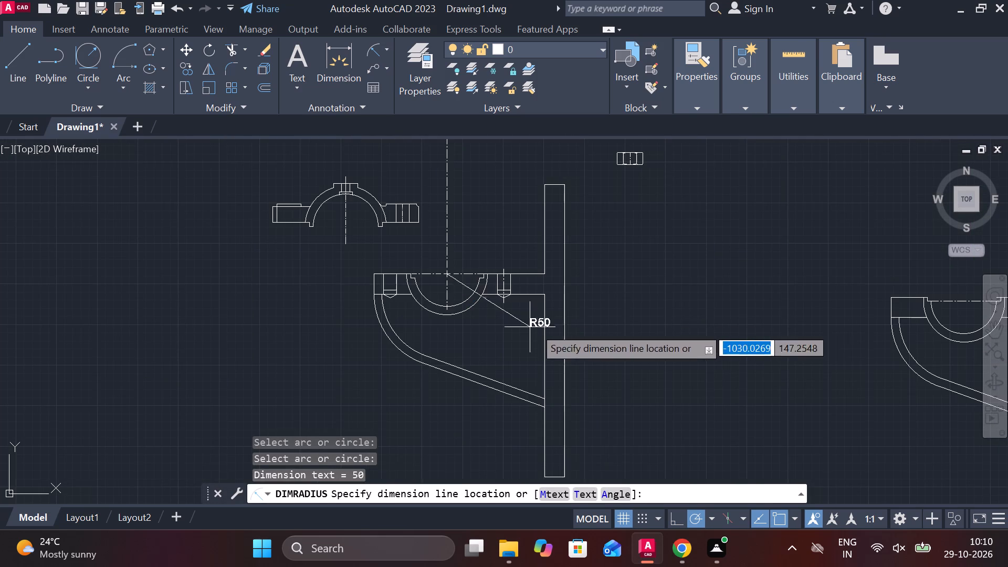
{"action": "key", "text": "Escape"}
Move the cap with its centreline onto the new bracket copy, placing its outer arc's left lower endpoint on the seat's outer arc endpoint.
{"action": "left_click", "coordinate": [263, 166]}
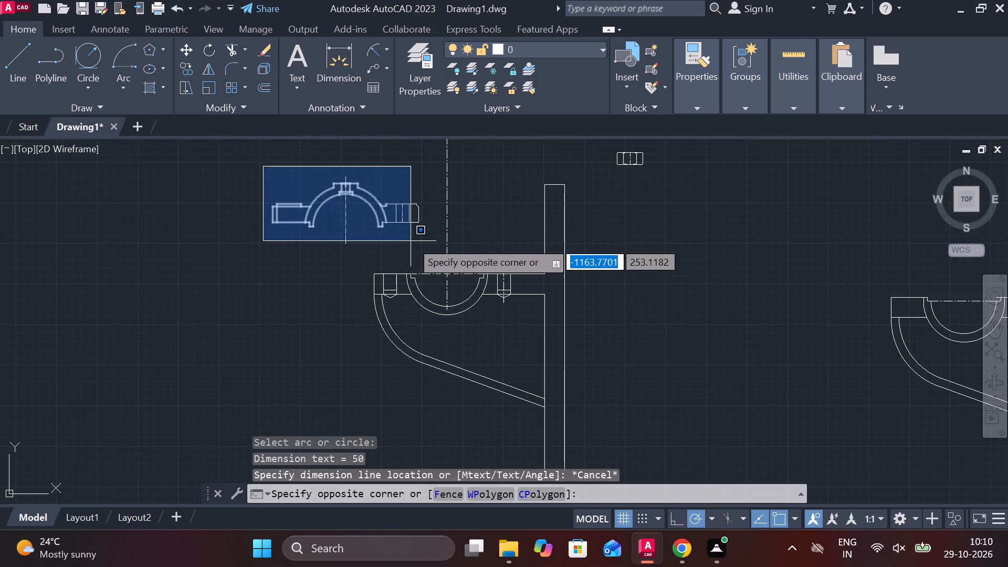
{"action": "left_click", "coordinate": [421, 245]}
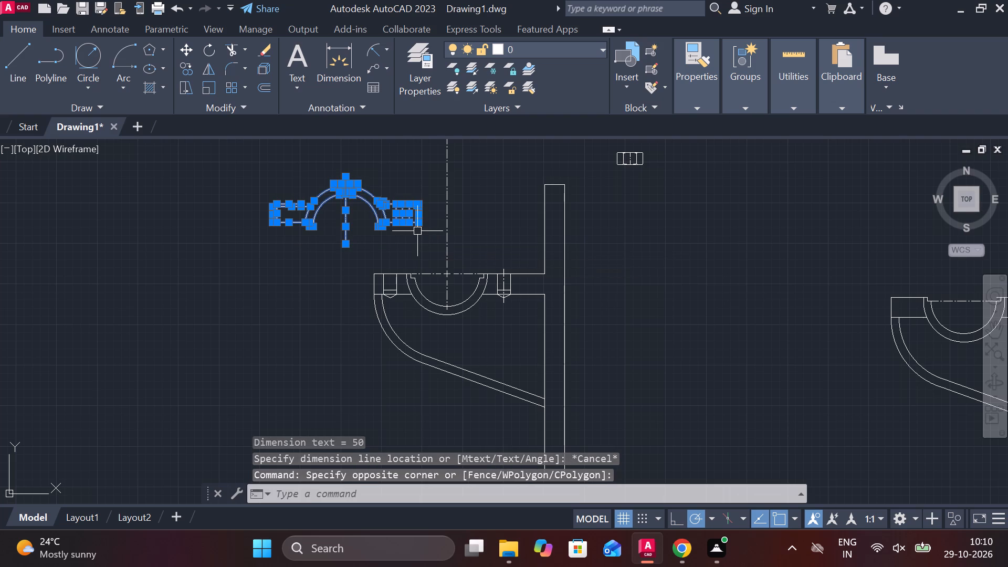
{"action": "key", "text": "m"}
{"action": "key", "text": "Return"}
{"action": "scroll", "coordinate": [310, 207], "scroll_direction": "up", "scroll_amount": 2}
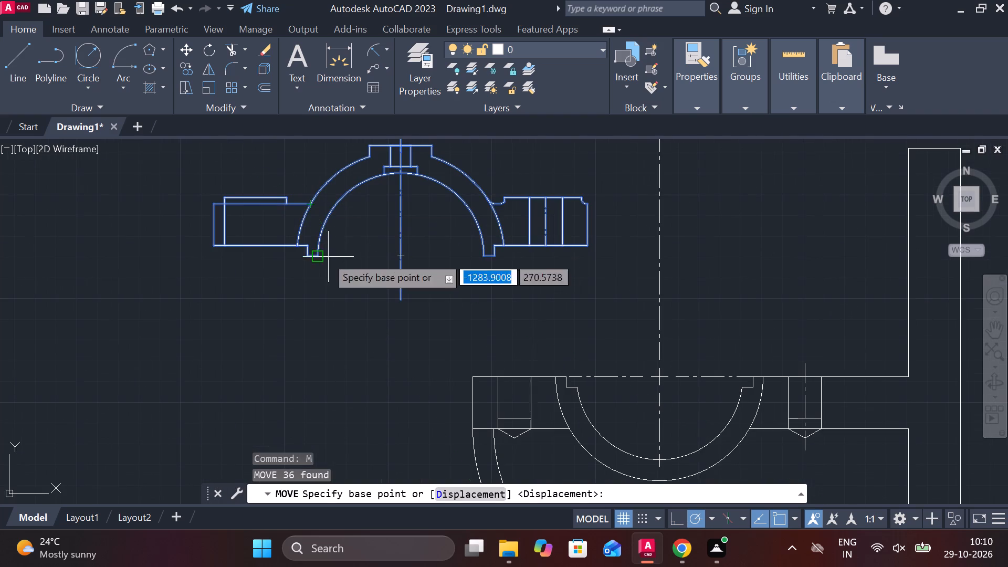
{"action": "left_click", "coordinate": [296, 245]}
{"action": "scroll", "coordinate": [299, 246], "scroll_direction": "down", "scroll_amount": 3}
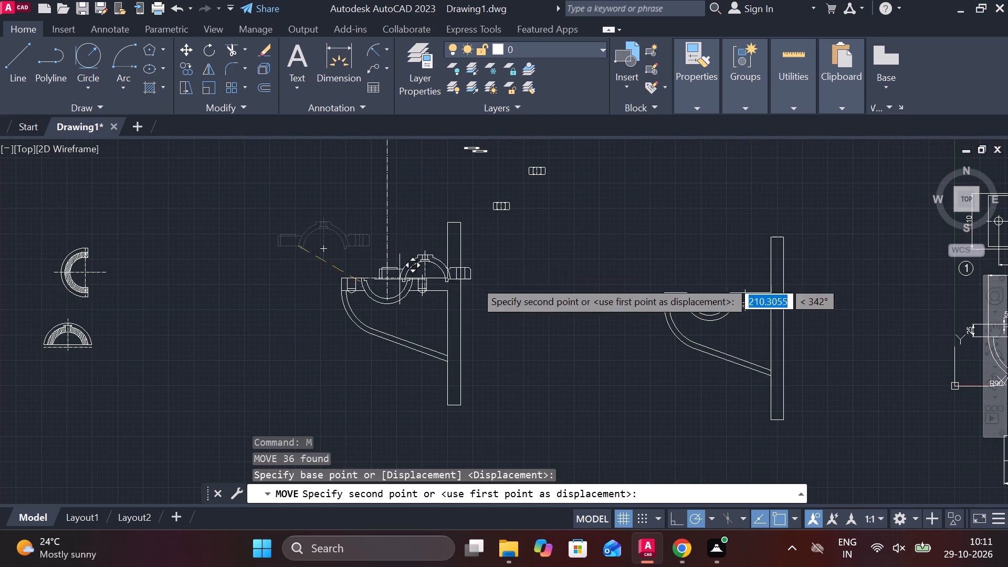
{"action": "scroll", "coordinate": [665, 299], "scroll_direction": "up", "scroll_amount": 3}
{"action": "middle_click_drag", "start_coordinate": [691, 304], "coordinate": [425, 305]}
{"action": "scroll", "coordinate": [500, 266], "scroll_direction": "up", "scroll_amount": 3}
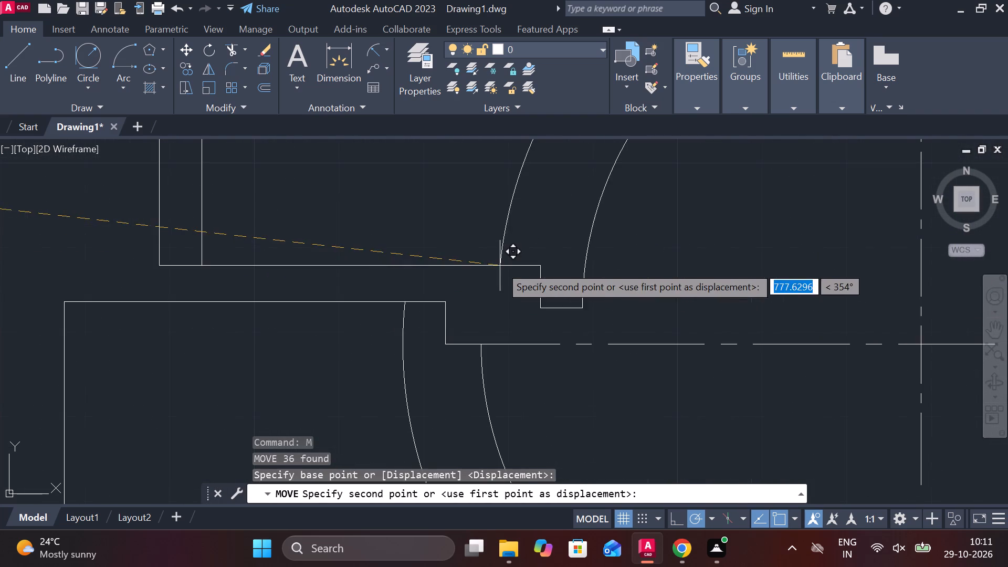
{"action": "left_click", "coordinate": [403, 299]}
{"action": "scroll", "coordinate": [456, 289], "scroll_direction": "down", "scroll_amount": 2}
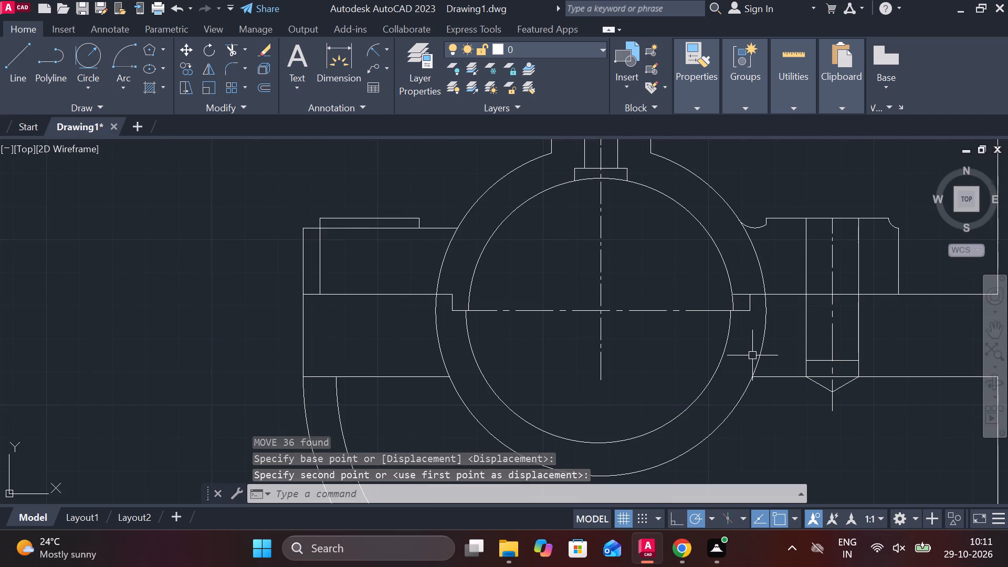
{"action": "middle_click_drag", "start_coordinate": [663, 362], "coordinate": [632, 361]}
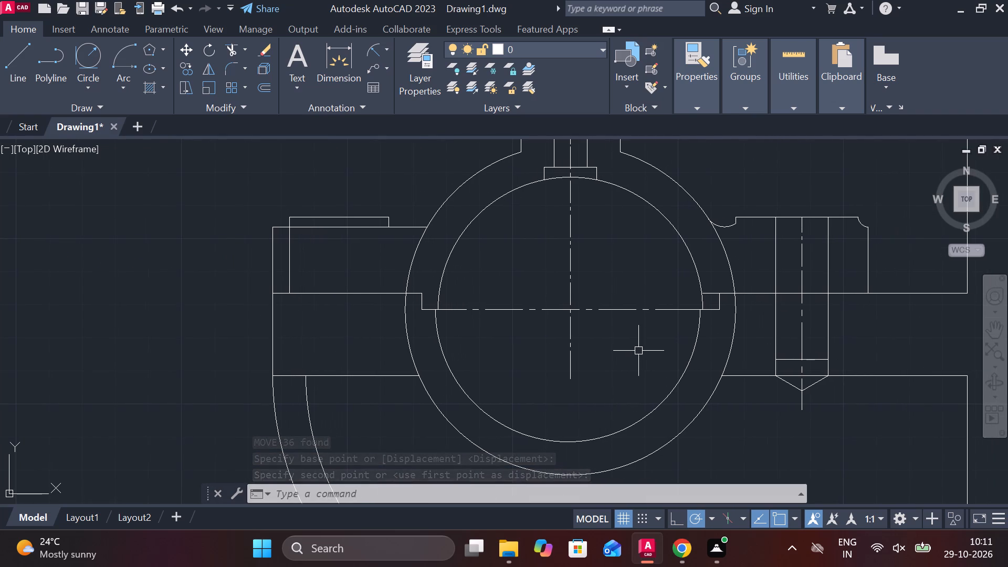
{"action": "scroll", "coordinate": [638, 350], "scroll_direction": "down", "scroll_amount": 2}
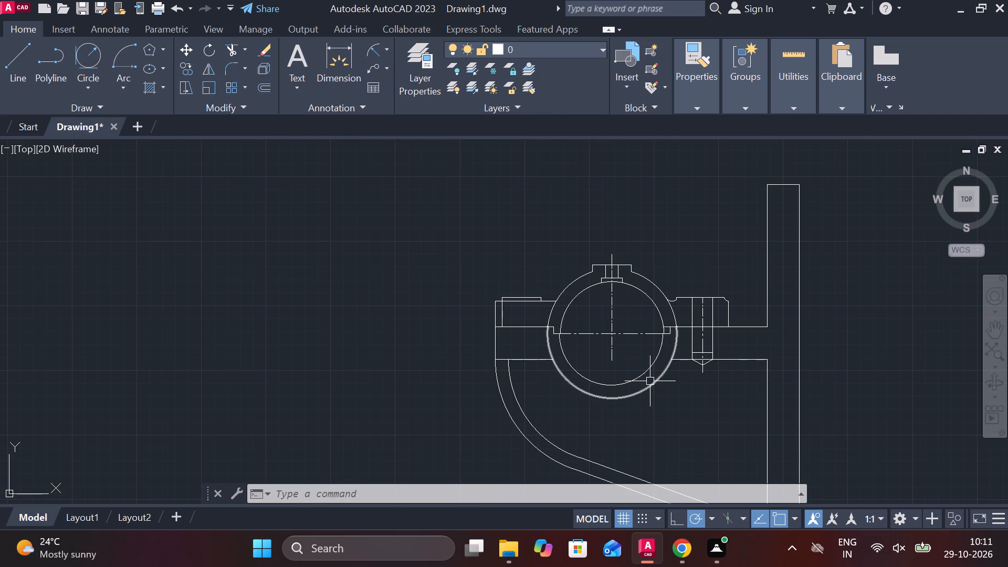
Erase the cap's upper inner bore arc and the bracket's lower inner seat arc in the assembly.
{"action": "scroll", "coordinate": [704, 344], "scroll_direction": "up", "scroll_amount": 1}
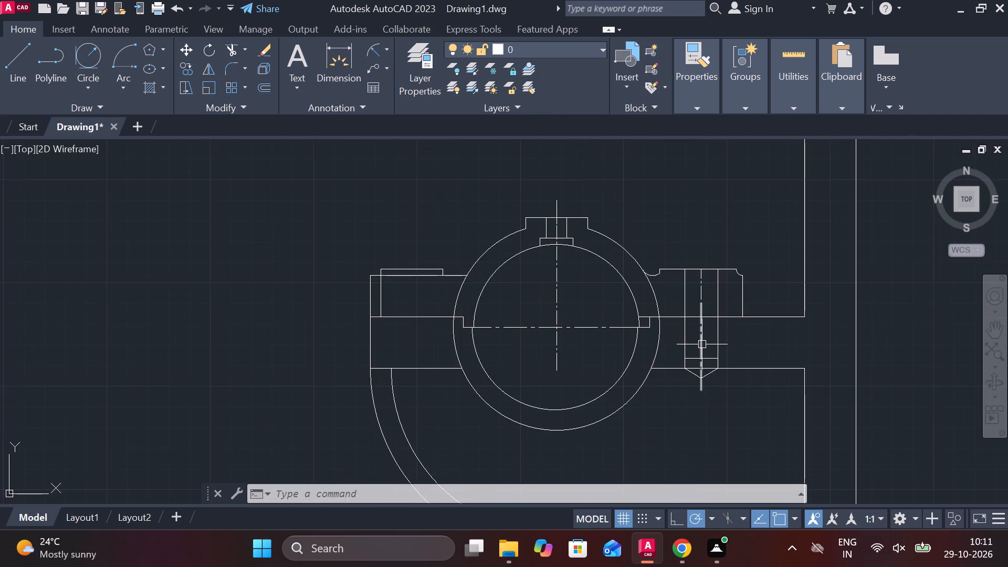
{"action": "scroll", "coordinate": [702, 344], "scroll_direction": "up", "scroll_amount": 2}
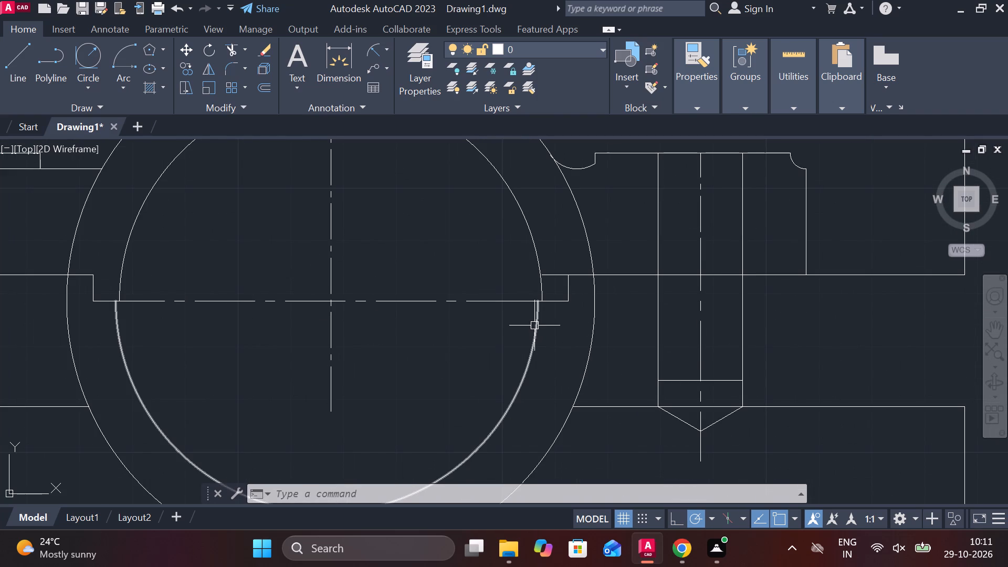
{"action": "left_click", "coordinate": [534, 324]}
{"action": "scroll", "coordinate": [535, 314], "scroll_direction": "down", "scroll_amount": 1}
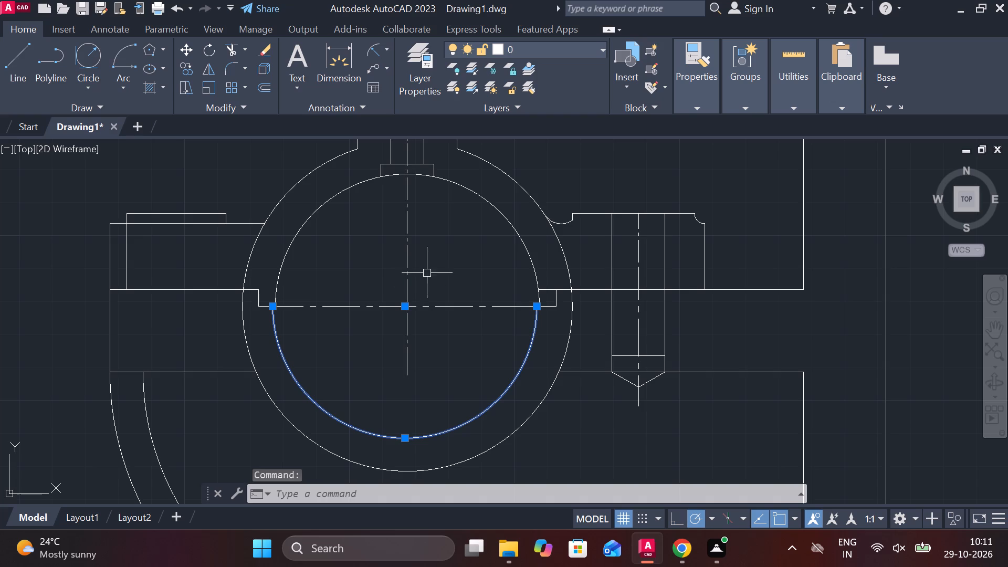
{"action": "left_click", "coordinate": [498, 216]}
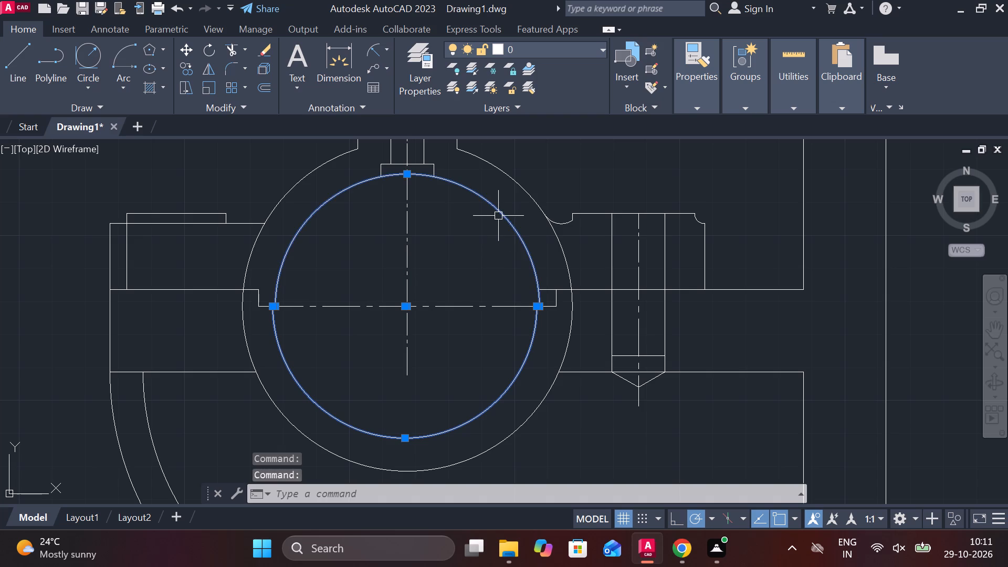
{"action": "scroll", "coordinate": [447, 281], "scroll_direction": "up", "scroll_amount": 3}
{"action": "scroll", "coordinate": [360, 352], "scroll_direction": "up", "scroll_amount": 1}
{"action": "scroll", "coordinate": [360, 349], "scroll_direction": "down", "scroll_amount": 2}
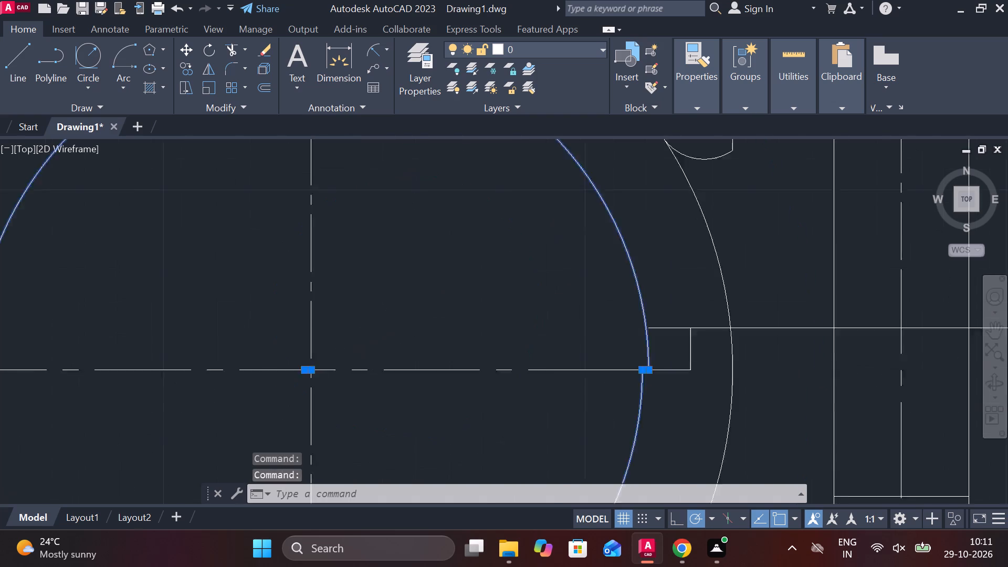
{"action": "scroll", "coordinate": [360, 349], "scroll_direction": "down", "scroll_amount": 3}
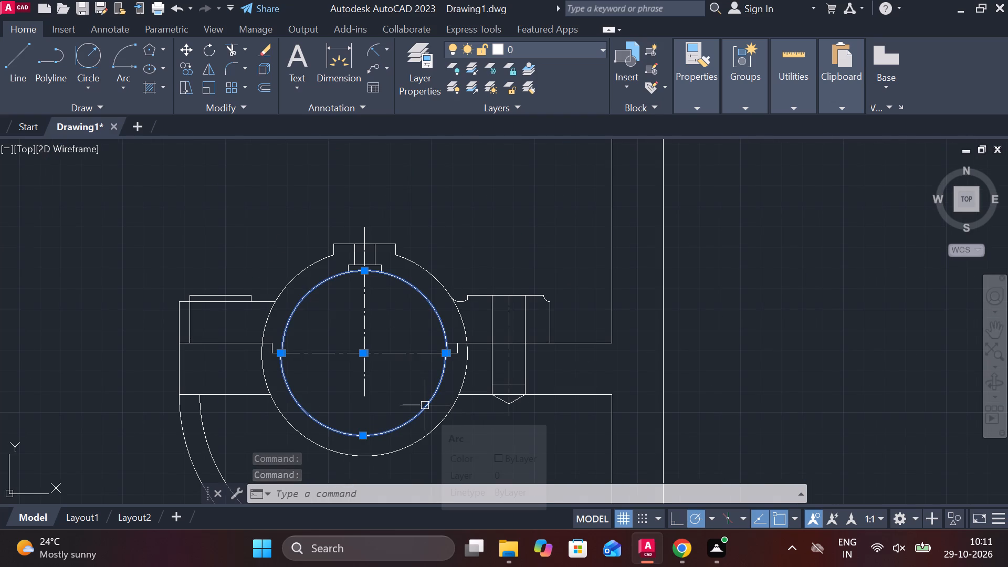
{"action": "key", "text": "Escape"}
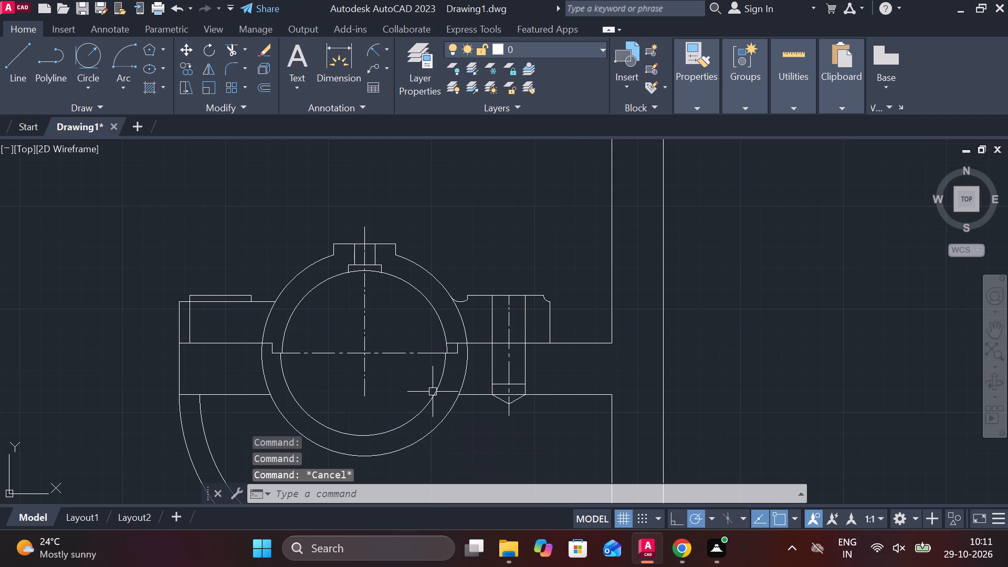
{"action": "left_click", "coordinate": [434, 392]}
{"action": "left_click", "coordinate": [430, 297]}
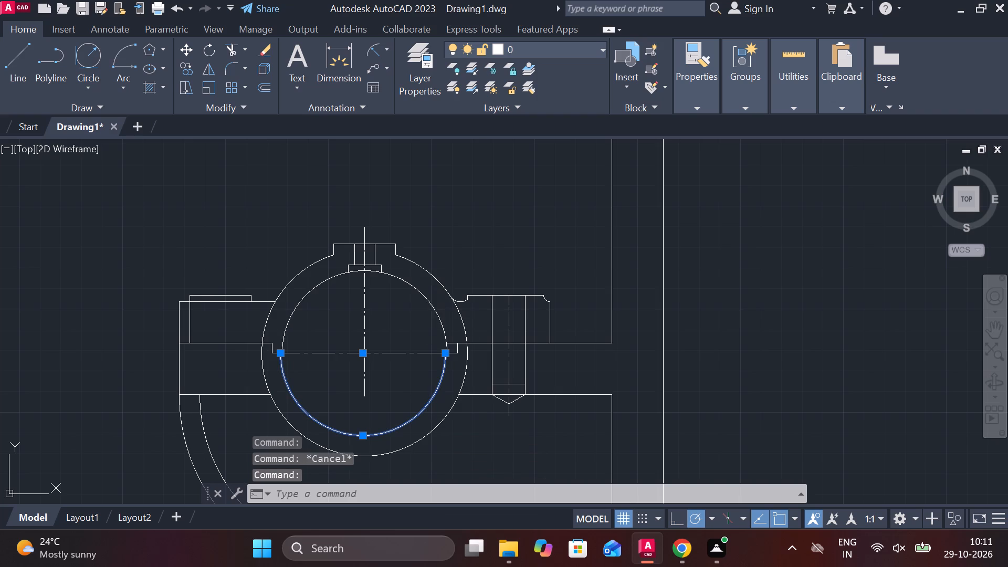
{"action": "type", "text": "E"}
{"action": "key", "text": "space"}
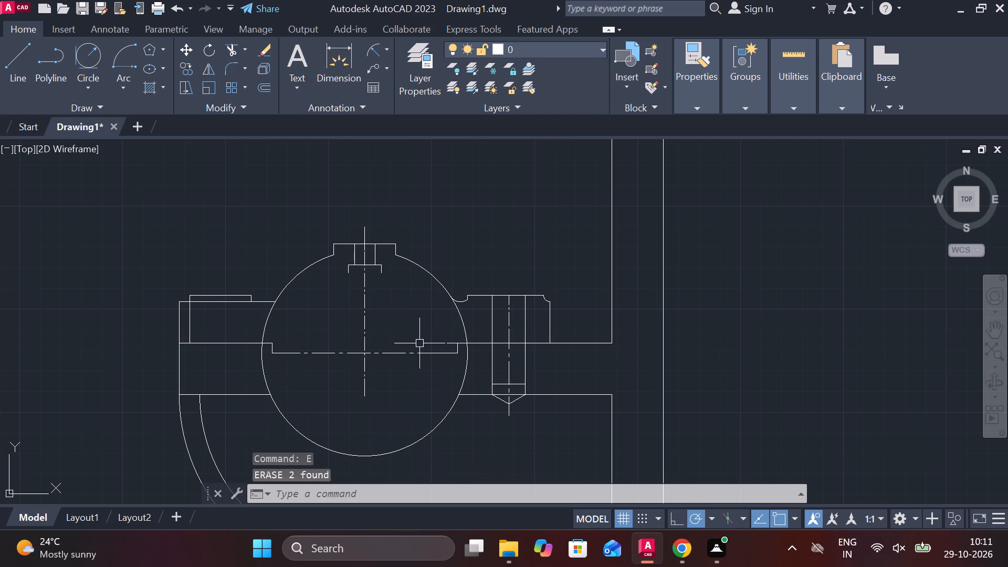
Trim the short horizontal joint line stub projecting into the bore past the right-hand locating step.
{"action": "scroll", "coordinate": [421, 360], "scroll_direction": "up", "scroll_amount": 2}
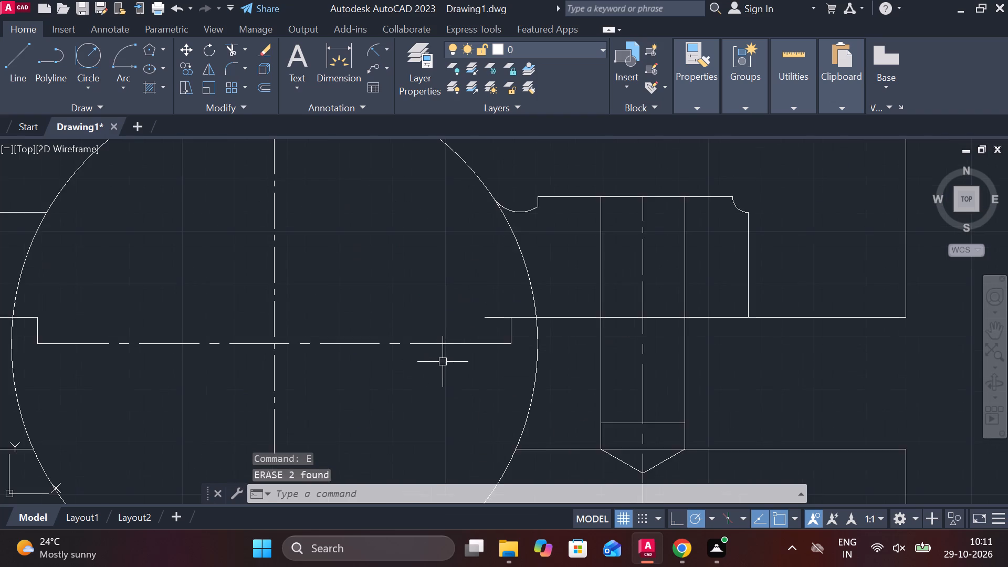
{"action": "scroll", "coordinate": [449, 362], "scroll_direction": "down", "scroll_amount": 1}
{"action": "type", "text": "TR"}
{"action": "key", "text": "space"}
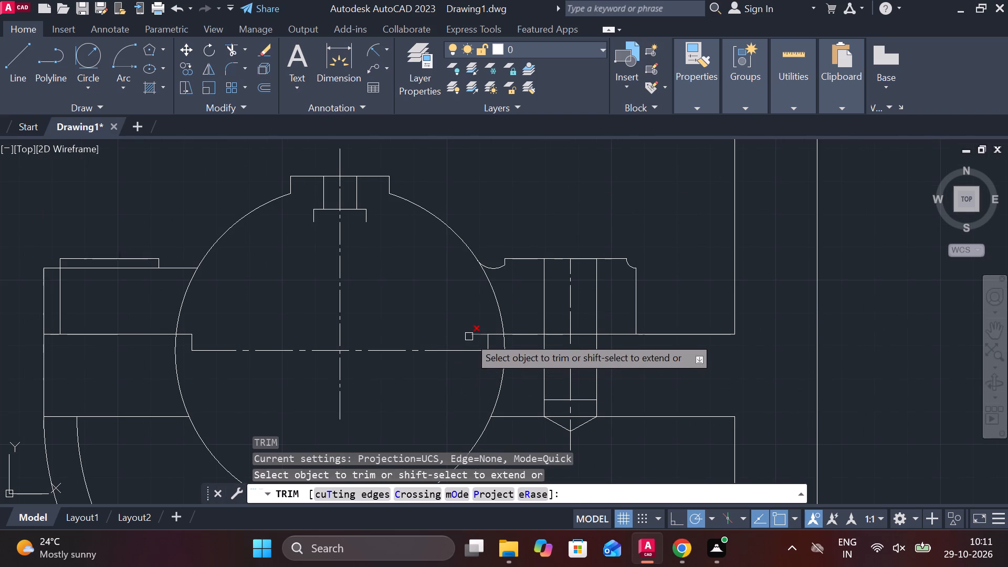
{"action": "left_click", "coordinate": [470, 334]}
{"action": "left_click", "coordinate": [470, 334]}
{"action": "scroll", "coordinate": [478, 332], "scroll_direction": "down", "scroll_amount": 2}
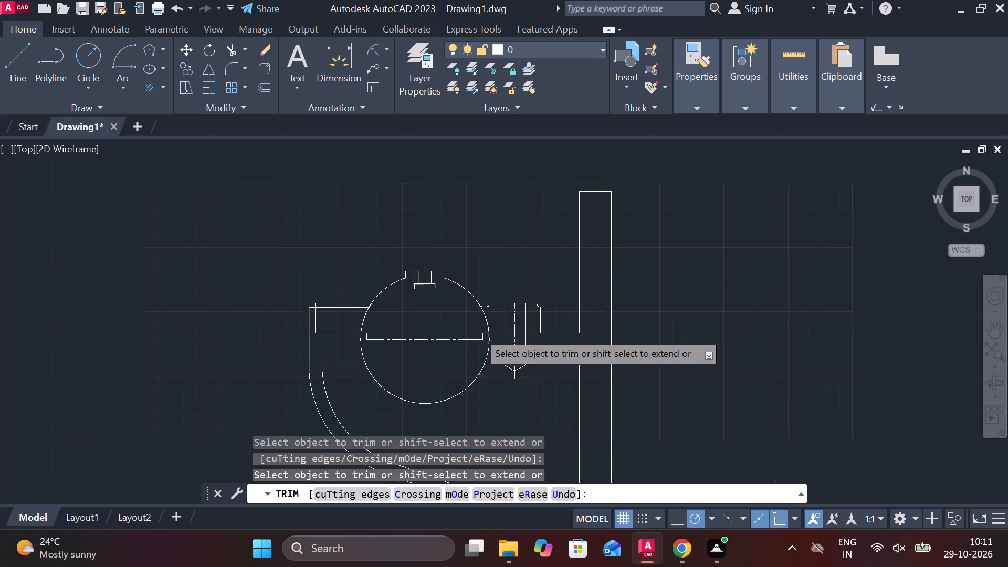
{"action": "key", "text": "Escape"}
Draw a circle of radius 40 centred on the intersection of the assembly's bore centrelines.
{"action": "scroll", "coordinate": [437, 362], "scroll_direction": "up", "scroll_amount": 2}
{"action": "type", "text": "C"}
{"action": "key", "text": "space"}
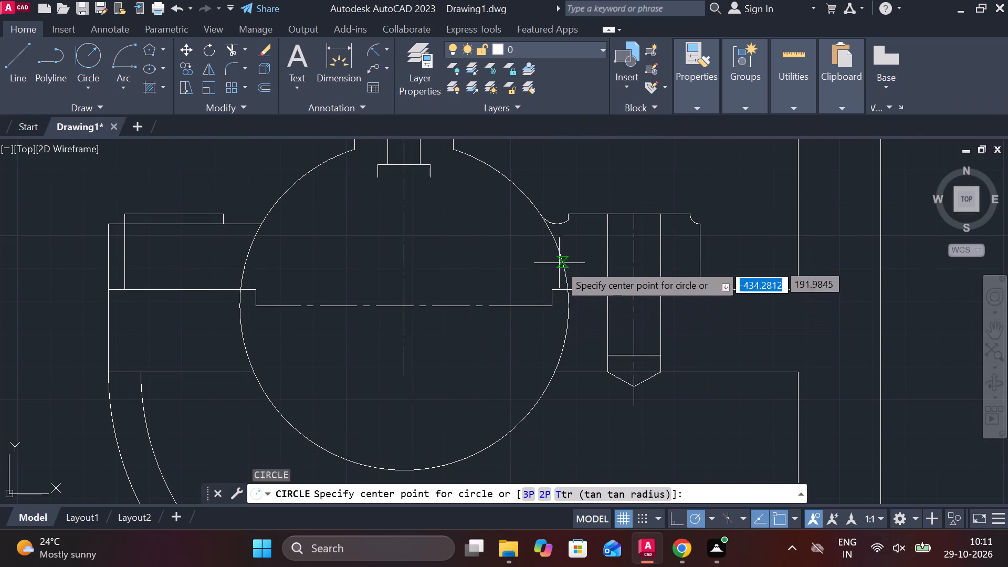
{"action": "left_click", "coordinate": [407, 310]}
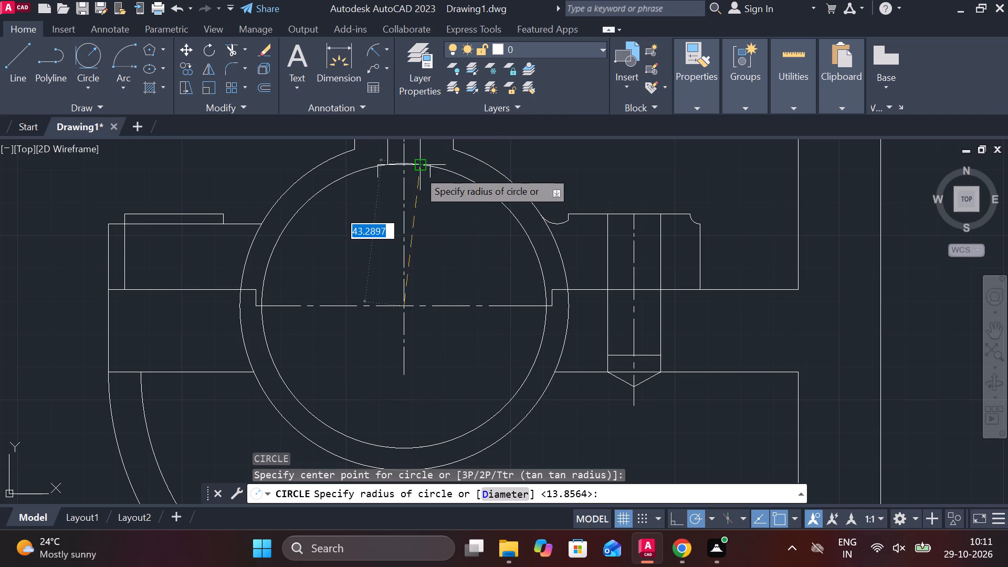
{"action": "scroll", "coordinate": [405, 176], "scroll_direction": "up", "scroll_amount": 2}
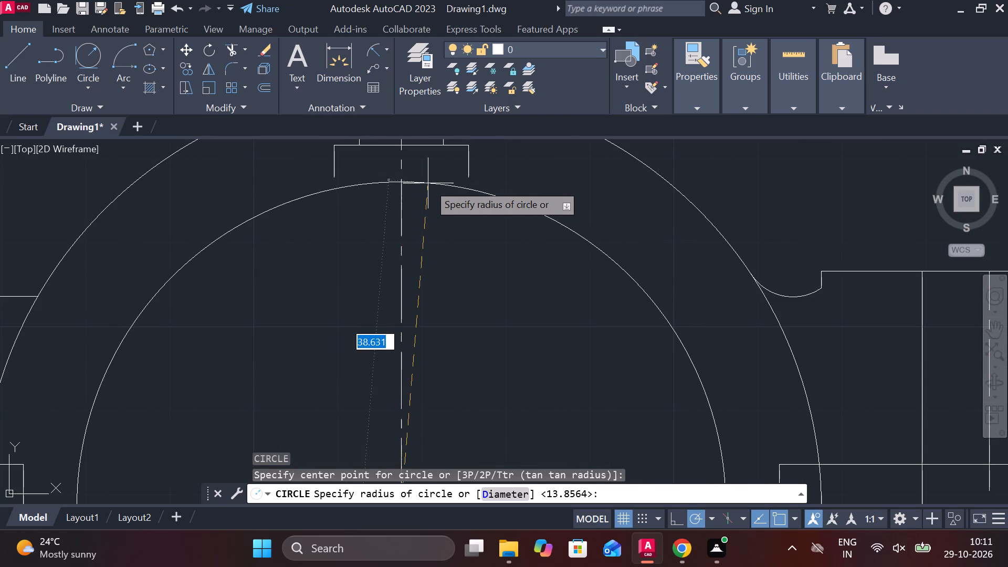
{"action": "key", "text": "2"}
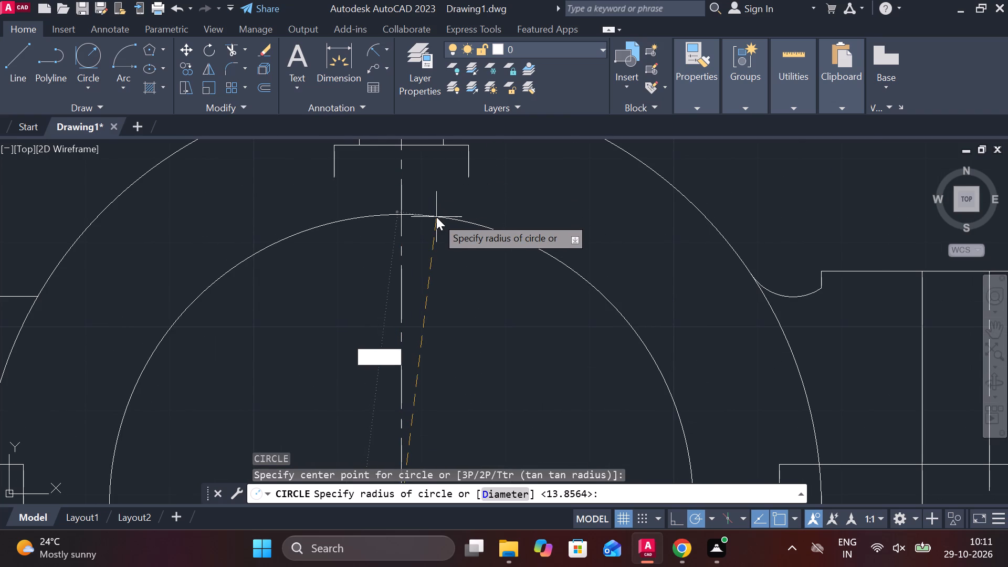
{"action": "key", "text": "BackSpace"}
{"action": "type", "text": "40"}
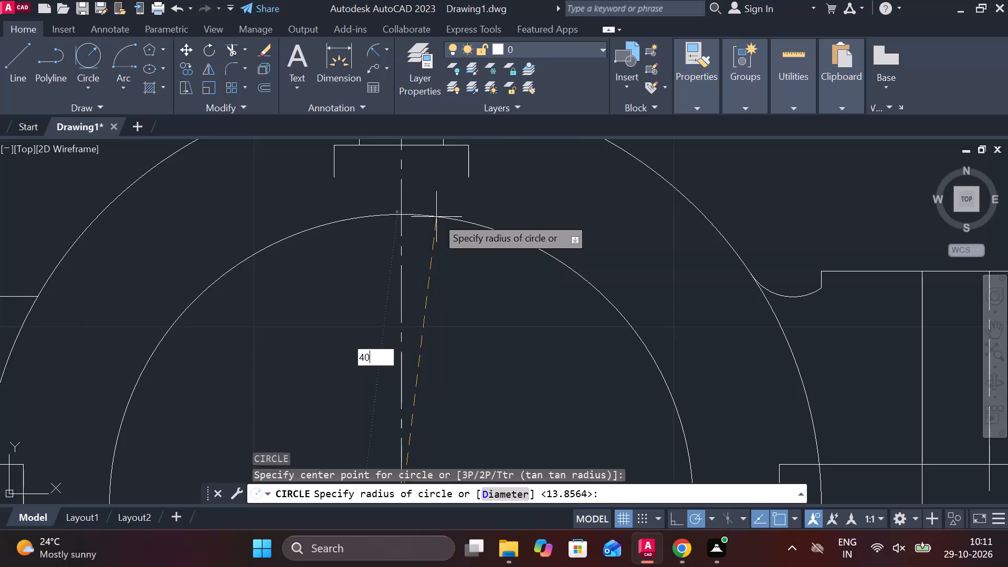
{"action": "key", "text": "Return"}
Erase the earlier bracket copy beside the assembly, including its long vertical centreline.
{"action": "scroll", "coordinate": [436, 217], "scroll_direction": "down", "scroll_amount": 2}
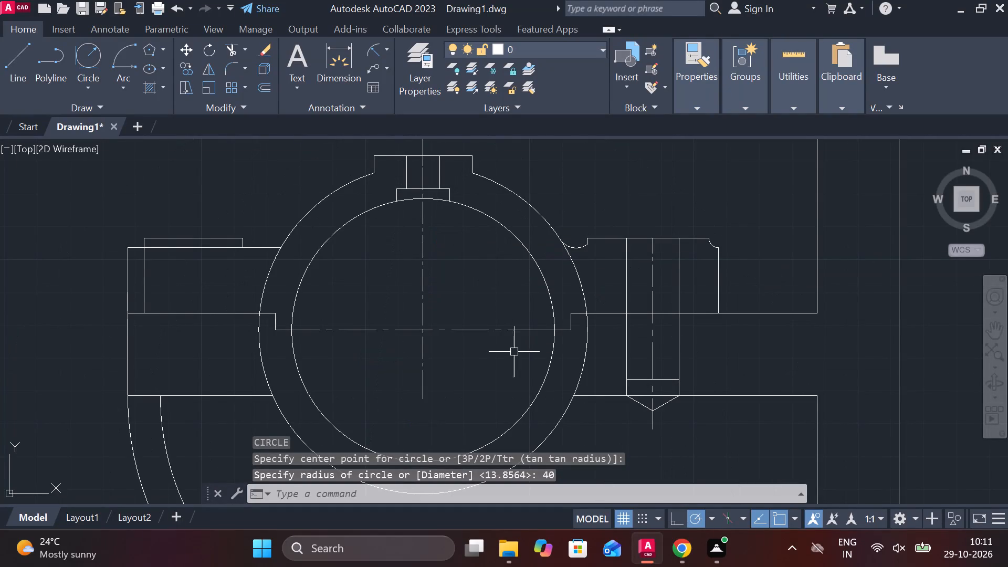
{"action": "scroll", "coordinate": [447, 360], "scroll_direction": "down", "scroll_amount": 2}
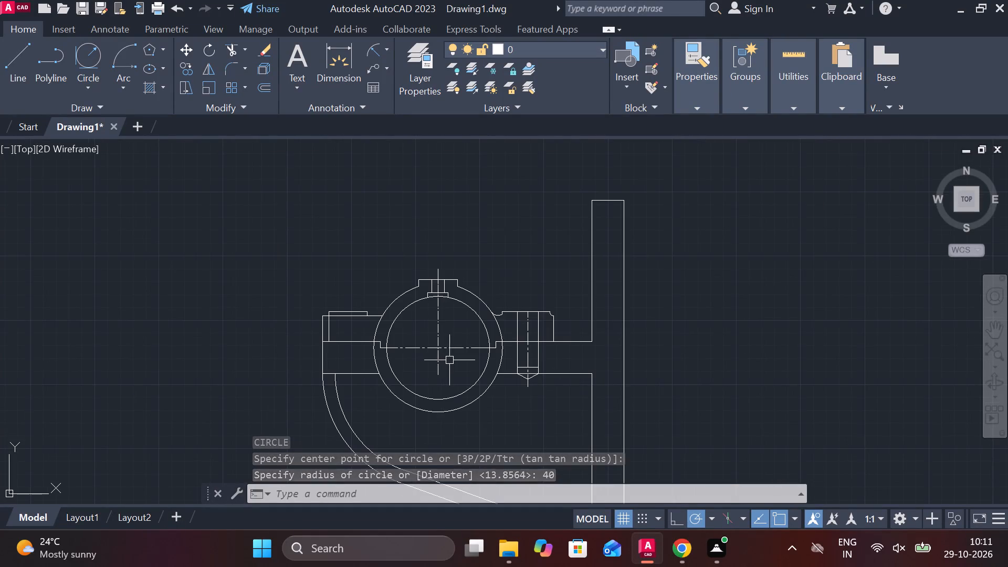
{"action": "middle_click_drag", "start_coordinate": [446, 364], "coordinate": [500, 338]}
{"action": "scroll", "coordinate": [526, 318], "scroll_direction": "down", "scroll_amount": 2}
{"action": "middle_click_drag", "start_coordinate": [320, 366], "coordinate": [371, 366]}
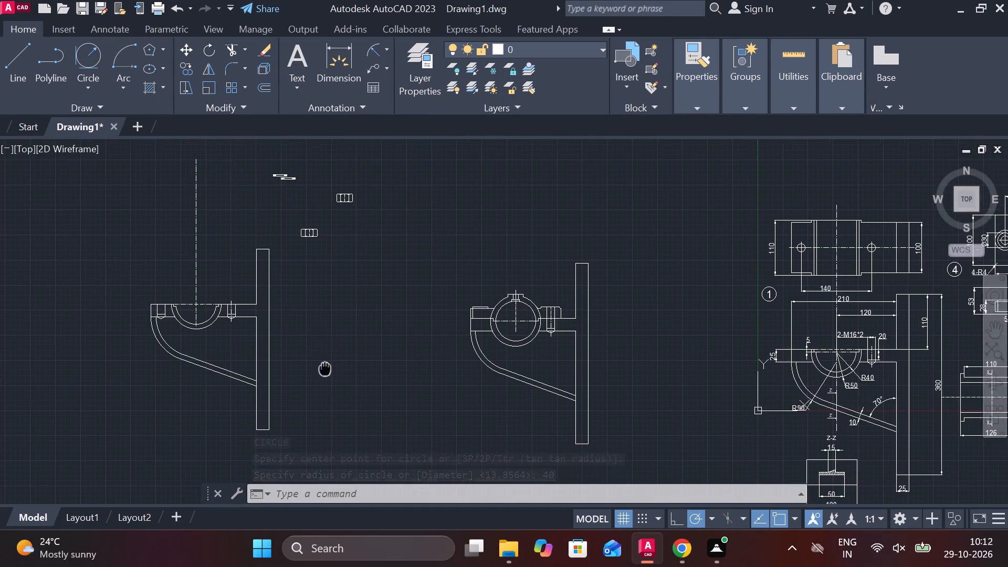
{"action": "middle_click_drag", "start_coordinate": [371, 366], "coordinate": [399, 363]}
{"action": "left_click", "coordinate": [217, 160]}
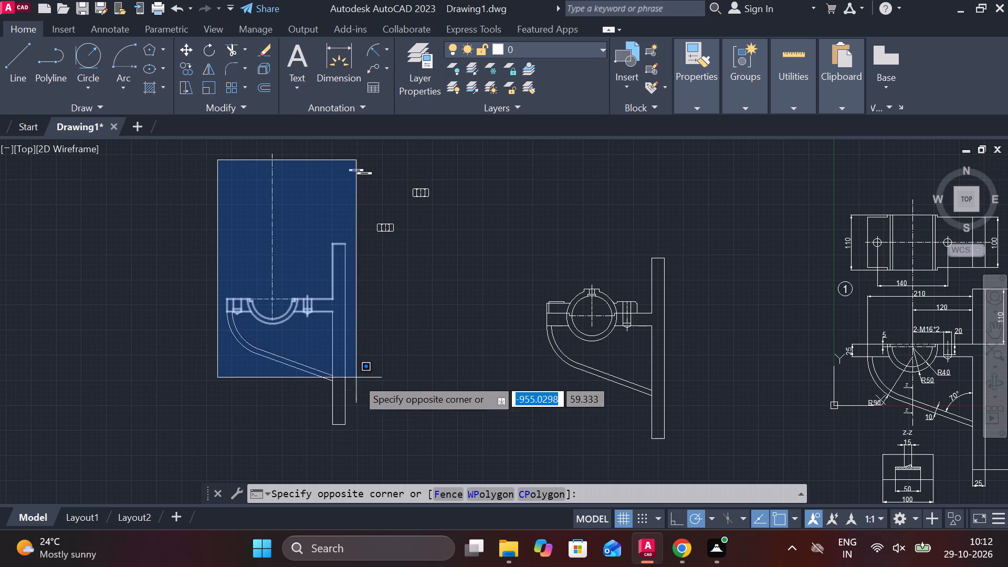
{"action": "key", "text": "Escape"}
{"action": "left_click", "coordinate": [361, 437]}
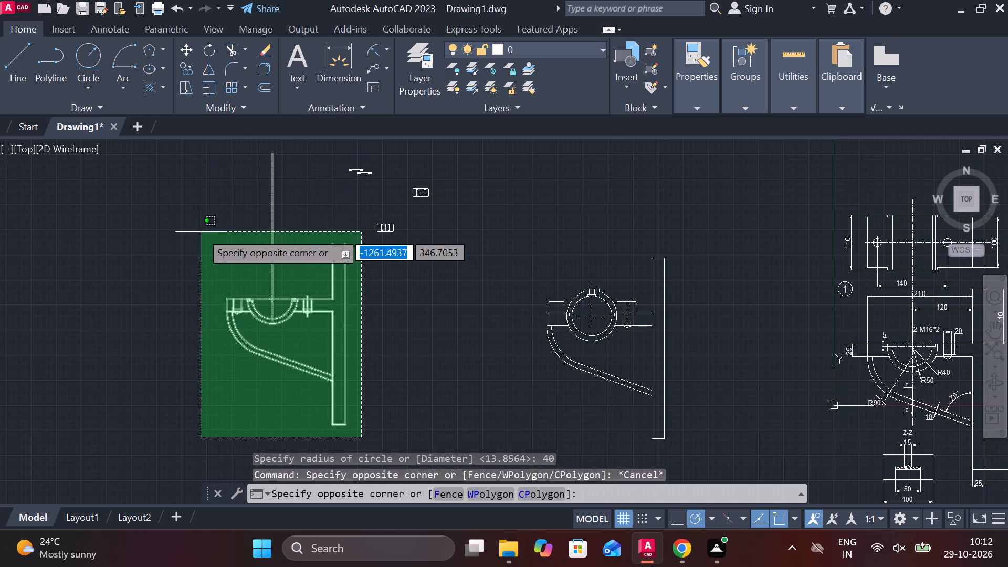
{"action": "left_click", "coordinate": [236, 256]}
{"action": "type", "text": "E"}
{"action": "key", "text": "space"}
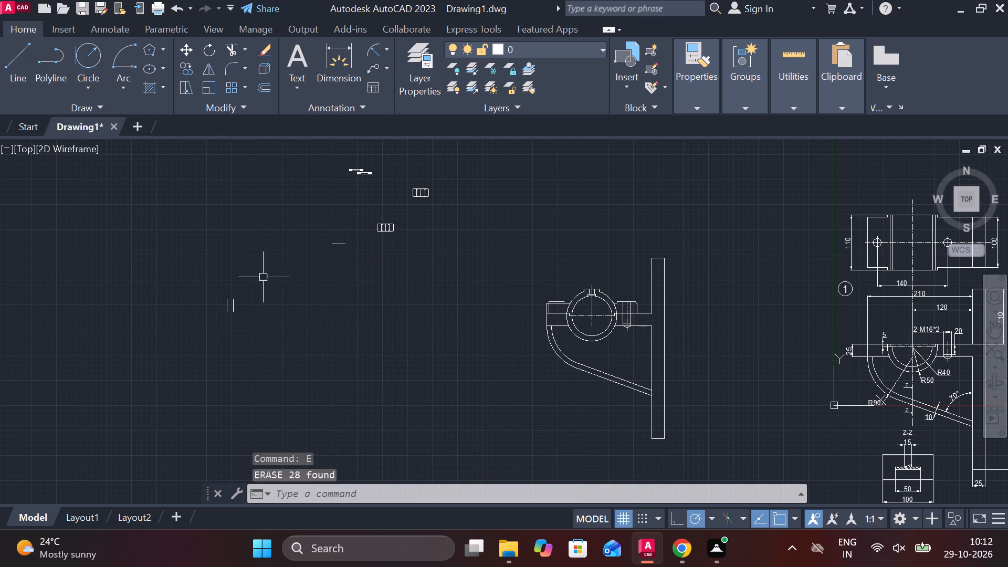
Erase the three leftover lines from the earlier bracket copy: the short horizontal one and two short verticals.
{"action": "left_click", "coordinate": [338, 245]}
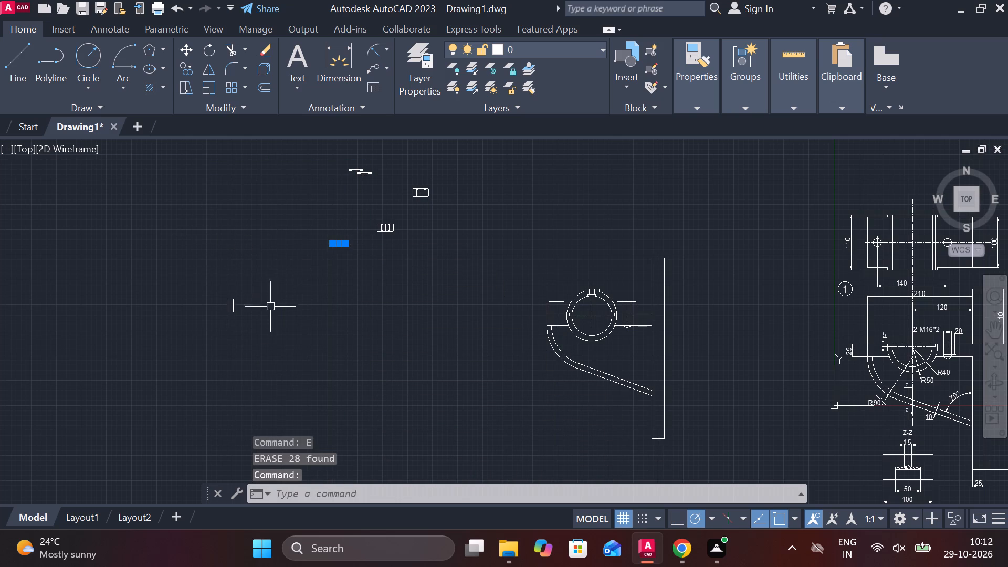
{"action": "left_click_drag", "start_coordinate": [267, 309], "coordinate": [250, 309]}
{"action": "left_click", "coordinate": [193, 303]}
{"action": "type", "text": "E"}
{"action": "key", "text": "space"}
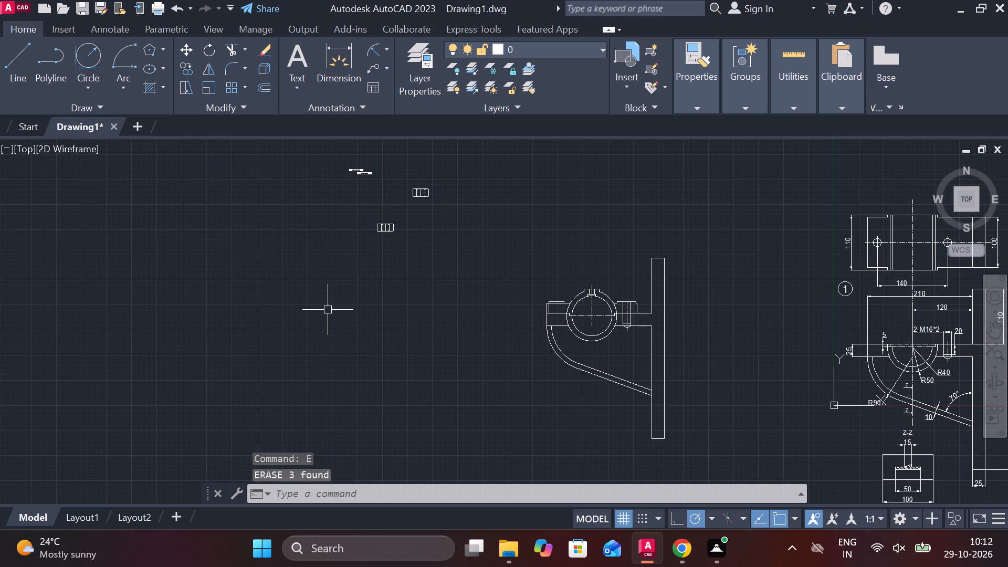
Mirror the right bolt hole's side lines, depth line and conical tip about the bore's vertical centreline, keeping the originals.
{"action": "scroll", "coordinate": [645, 324], "scroll_direction": "up", "scroll_amount": 4}
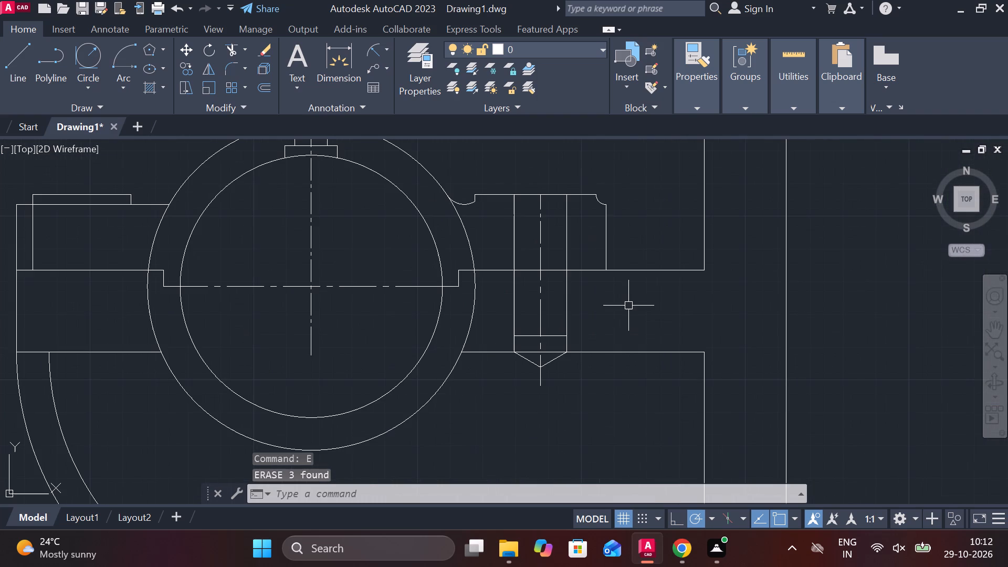
{"action": "left_click", "coordinate": [563, 287]}
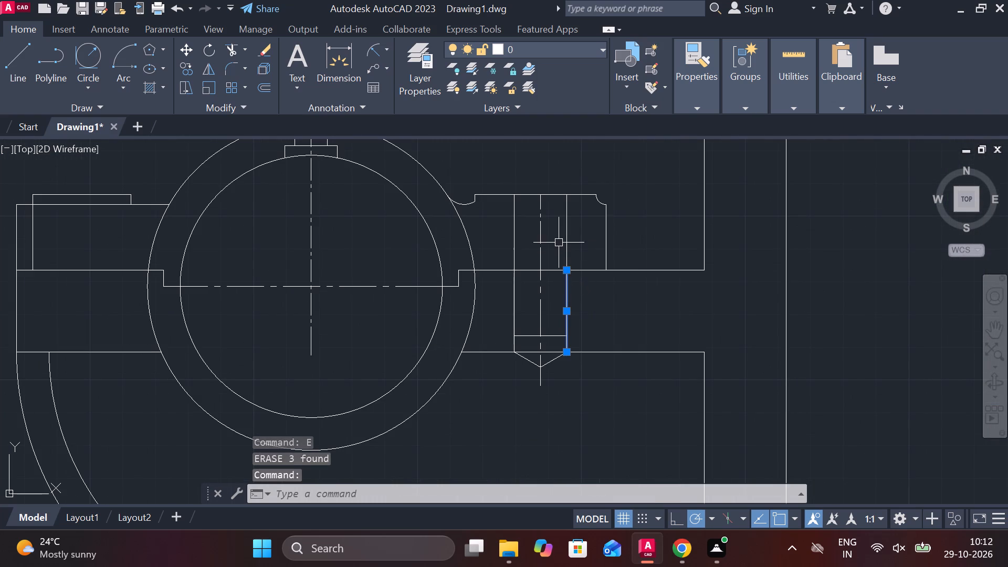
{"action": "left_click", "coordinate": [569, 232]}
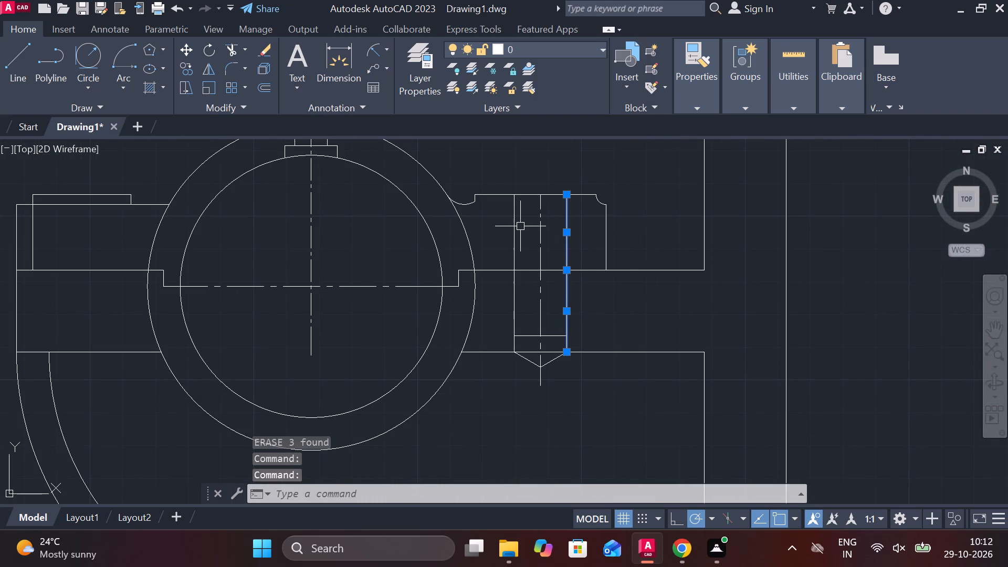
{"action": "left_click", "coordinate": [514, 224]}
{"action": "left_click", "coordinate": [511, 295]}
{"action": "scroll", "coordinate": [564, 338], "scroll_direction": "up", "scroll_amount": 2}
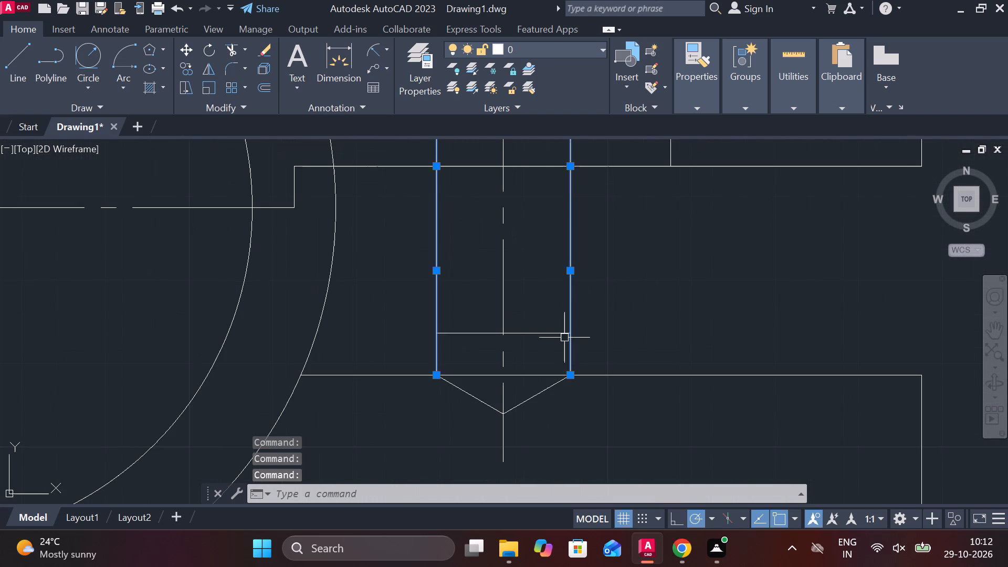
{"action": "left_click", "coordinate": [533, 336]}
{"action": "left_click", "coordinate": [548, 388]}
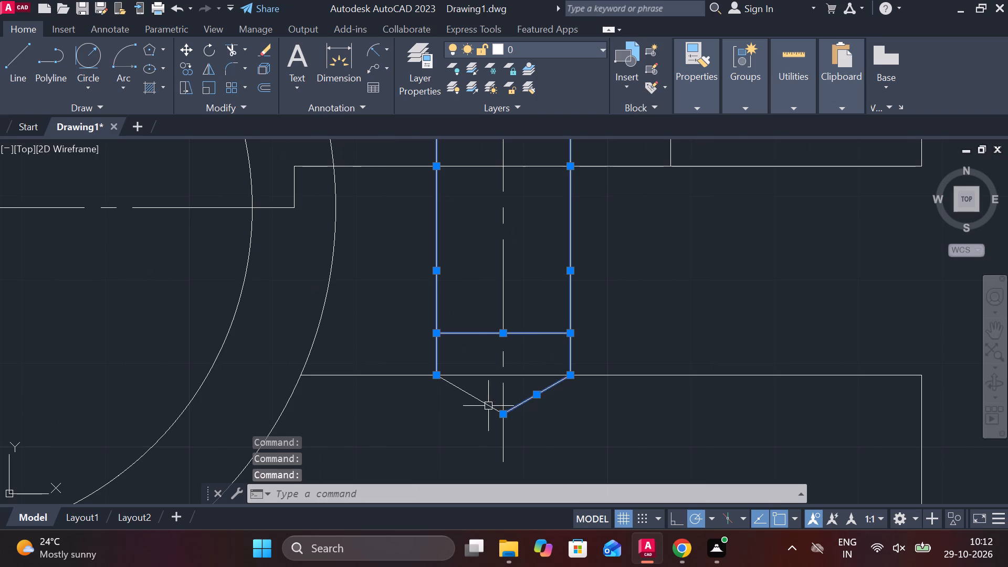
{"action": "left_click", "coordinate": [482, 403]}
{"action": "scroll", "coordinate": [570, 388], "scroll_direction": "down", "scroll_amount": 3}
{"action": "type", "text": "MI"}
{"action": "key", "text": "Return"}
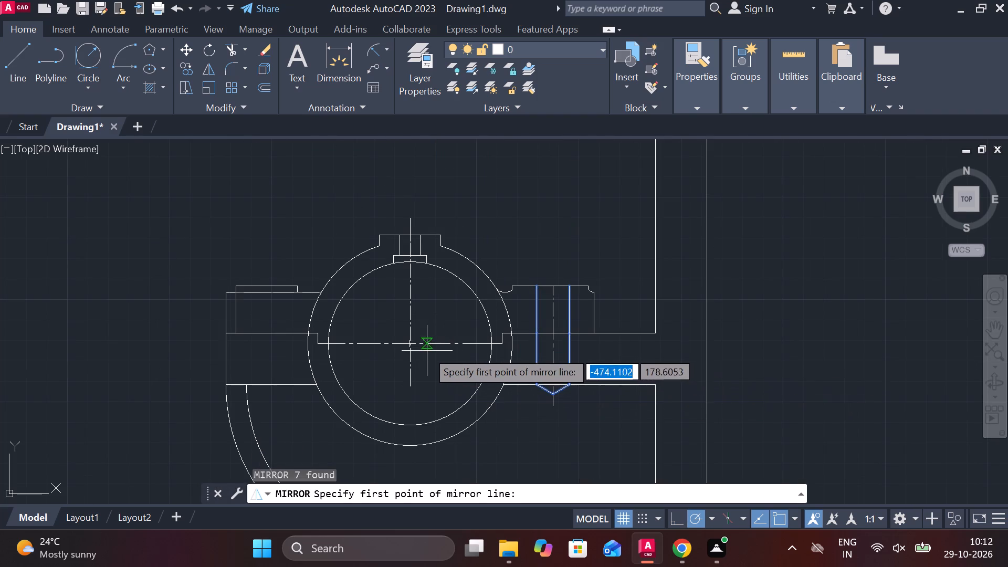
{"action": "scroll", "coordinate": [399, 327], "scroll_direction": "up", "scroll_amount": 3}
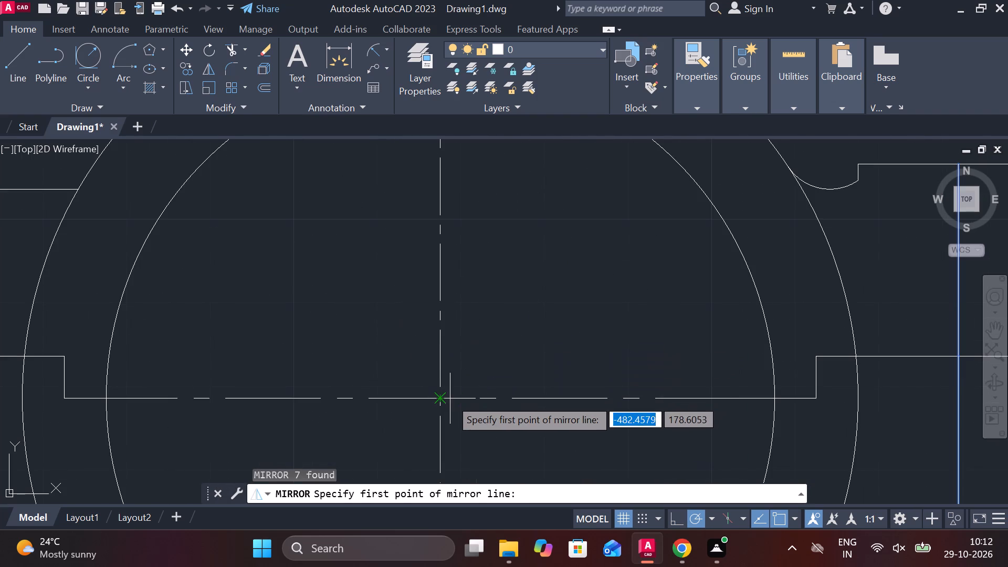
{"action": "left_click", "coordinate": [436, 400]}
{"action": "scroll", "coordinate": [447, 324], "scroll_direction": "down", "scroll_amount": 2}
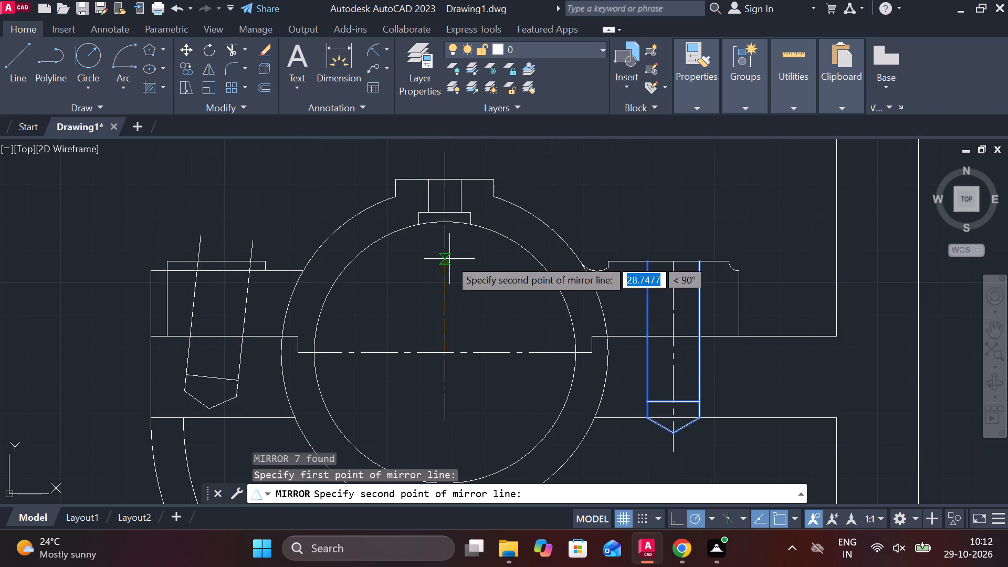
{"action": "left_click", "coordinate": [445, 177]}
{"action": "left_click_drag", "start_coordinate": [474, 232], "coordinate": [445, 177]}
{"action": "scroll", "coordinate": [483, 206], "scroll_direction": "down", "scroll_amount": 2}
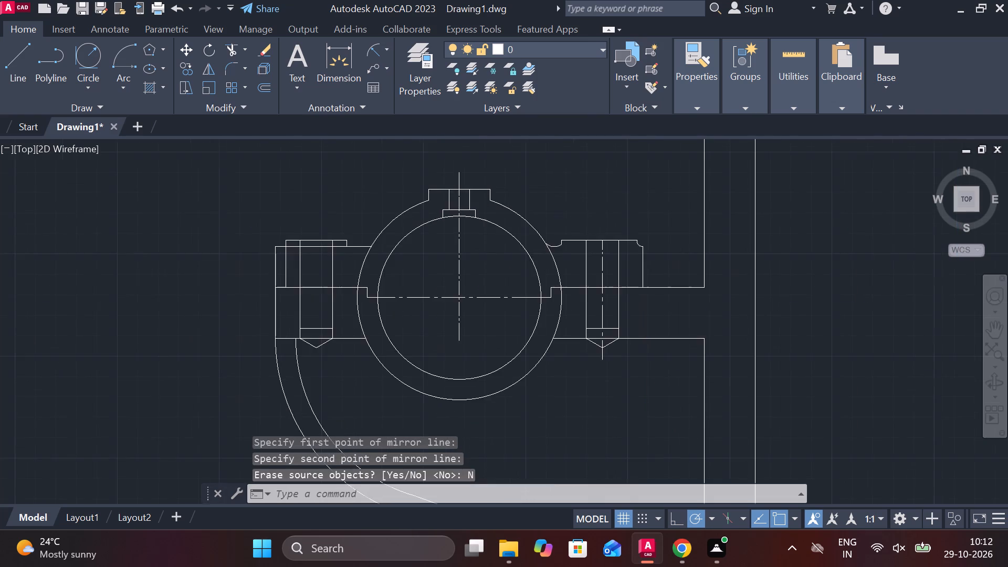
{"action": "scroll", "coordinate": [381, 302], "scroll_direction": "up", "scroll_amount": 3}
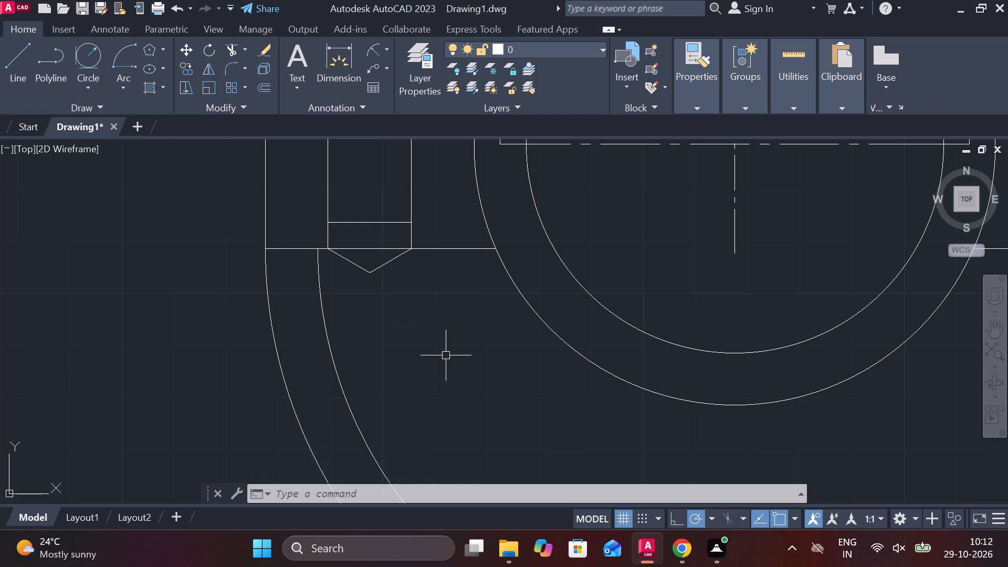
Lengthen the bore's vertical centreline downward past the bottom of the outer circle.
{"action": "scroll", "coordinate": [447, 355], "scroll_direction": "down", "scroll_amount": 2}
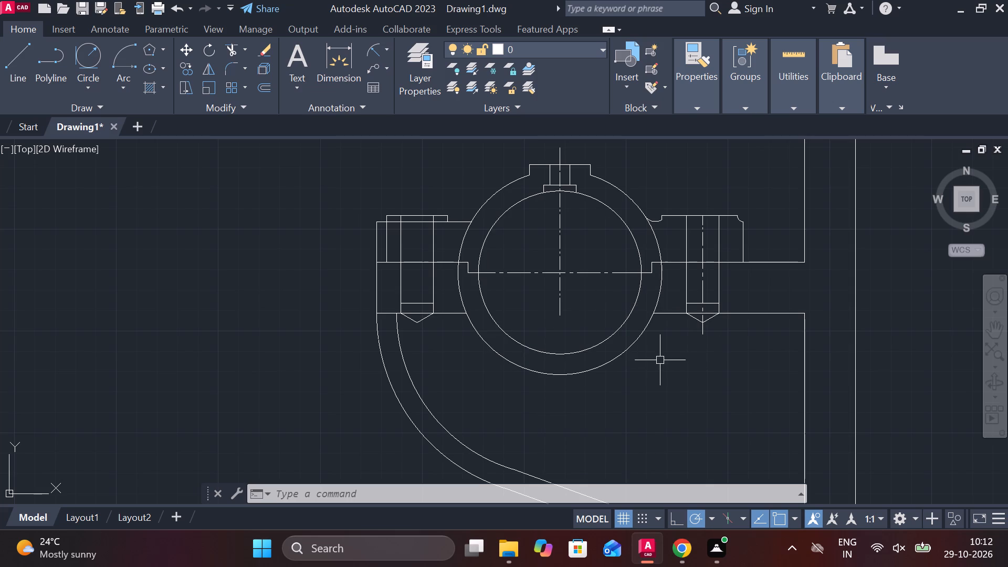
{"action": "scroll", "coordinate": [694, 374], "scroll_direction": "down", "scroll_amount": 1}
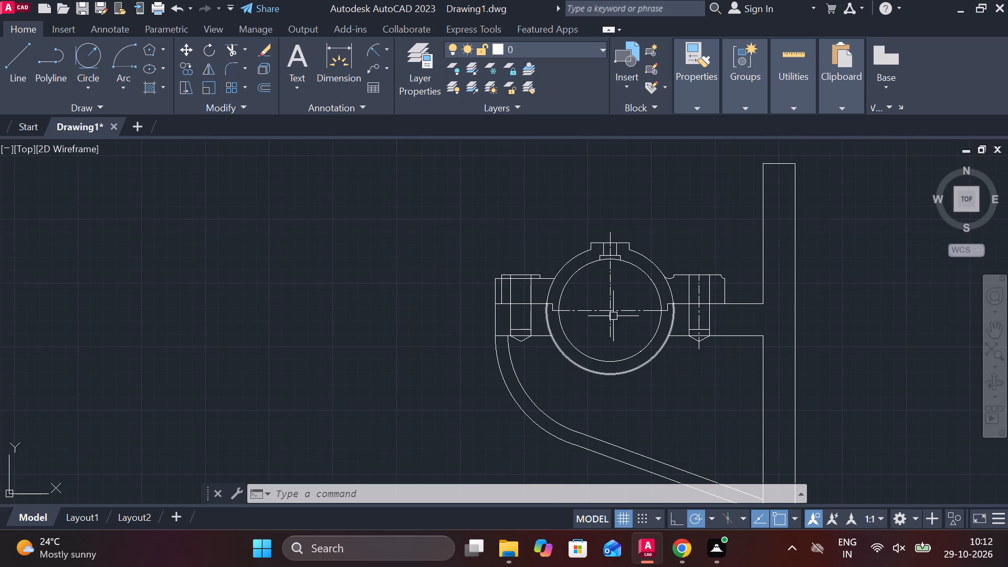
{"action": "key", "text": "Escape"}
{"action": "left_click", "coordinate": [607, 323]}
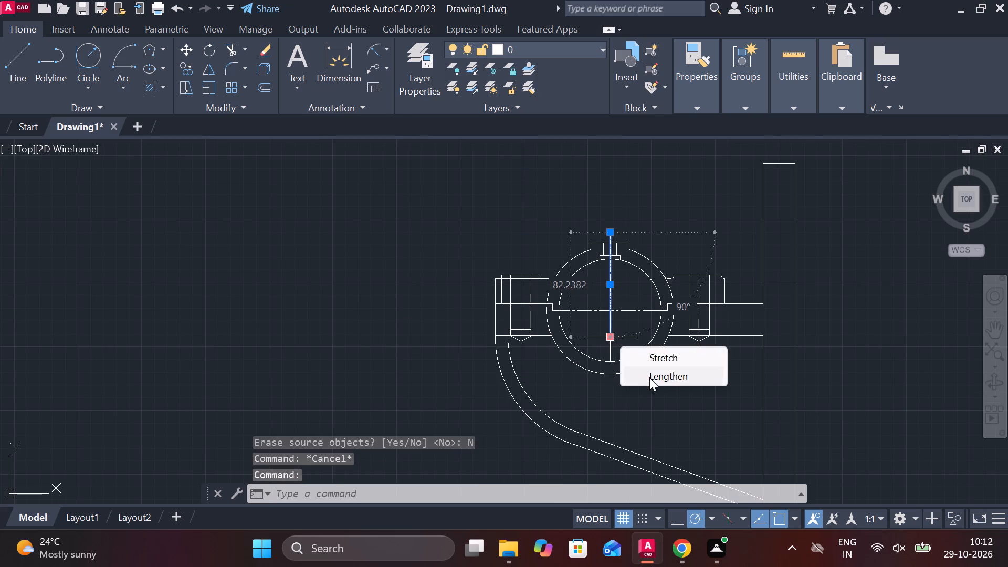
{"action": "left_click", "coordinate": [649, 377]}
{"action": "left_click", "coordinate": [652, 400]}
{"action": "key", "text": "Escape"}
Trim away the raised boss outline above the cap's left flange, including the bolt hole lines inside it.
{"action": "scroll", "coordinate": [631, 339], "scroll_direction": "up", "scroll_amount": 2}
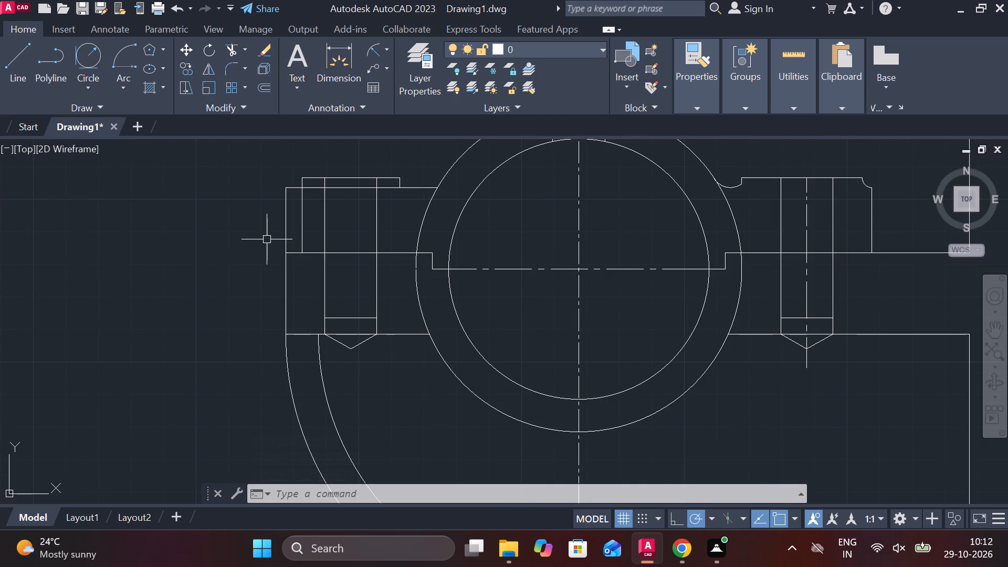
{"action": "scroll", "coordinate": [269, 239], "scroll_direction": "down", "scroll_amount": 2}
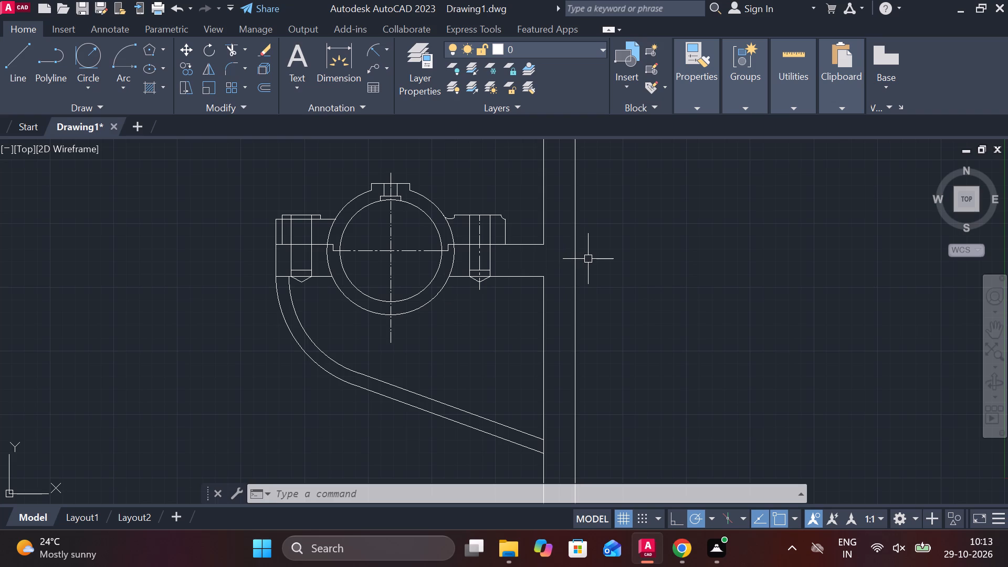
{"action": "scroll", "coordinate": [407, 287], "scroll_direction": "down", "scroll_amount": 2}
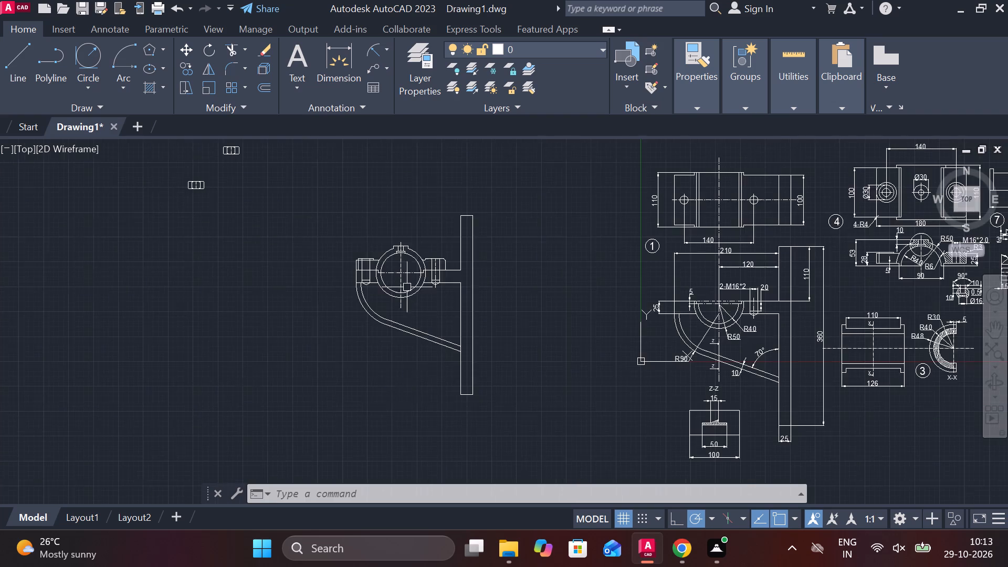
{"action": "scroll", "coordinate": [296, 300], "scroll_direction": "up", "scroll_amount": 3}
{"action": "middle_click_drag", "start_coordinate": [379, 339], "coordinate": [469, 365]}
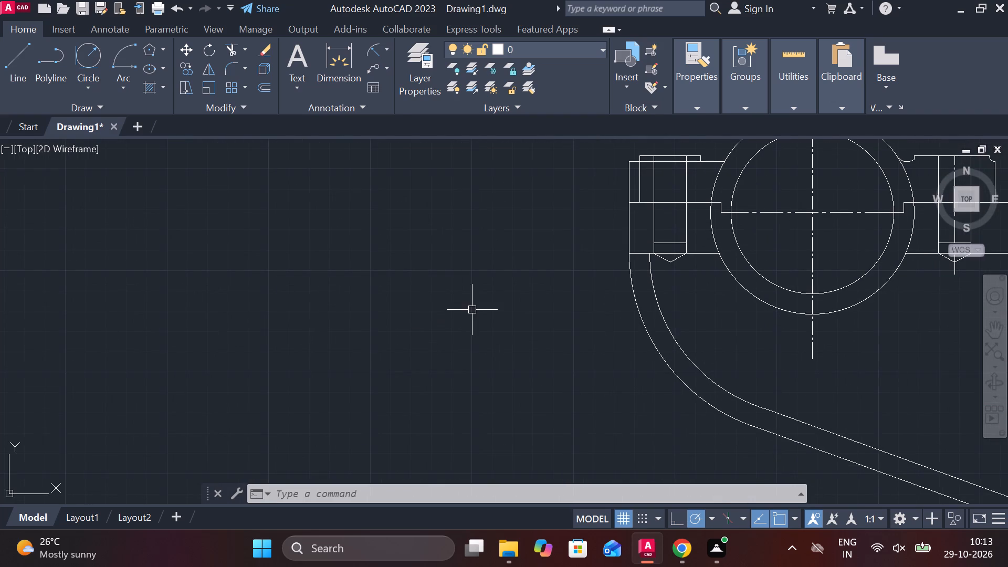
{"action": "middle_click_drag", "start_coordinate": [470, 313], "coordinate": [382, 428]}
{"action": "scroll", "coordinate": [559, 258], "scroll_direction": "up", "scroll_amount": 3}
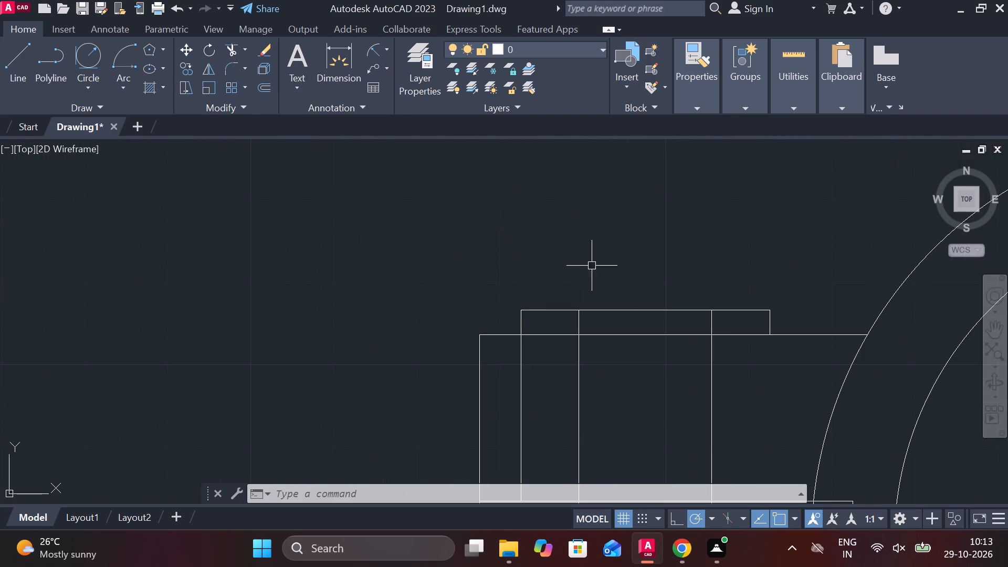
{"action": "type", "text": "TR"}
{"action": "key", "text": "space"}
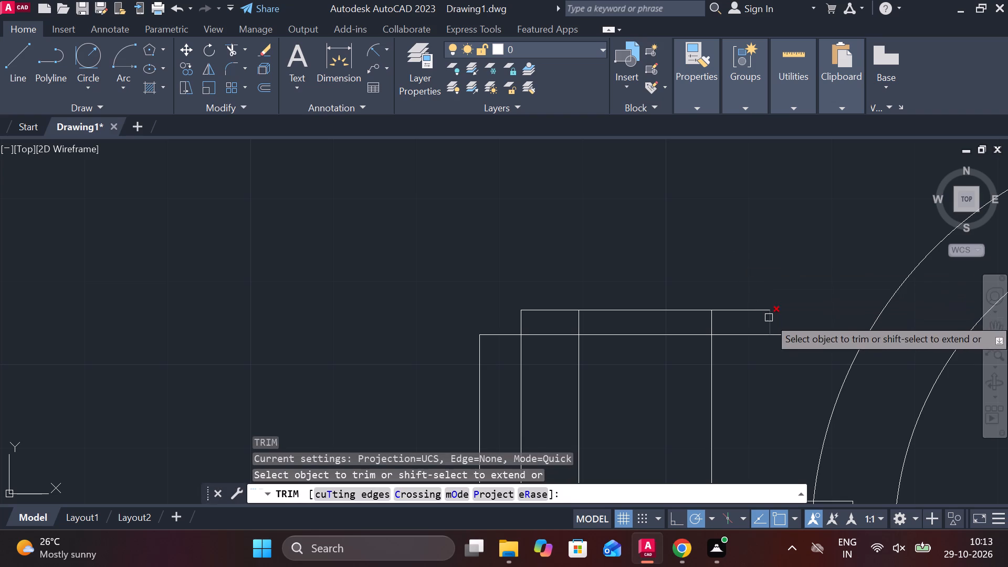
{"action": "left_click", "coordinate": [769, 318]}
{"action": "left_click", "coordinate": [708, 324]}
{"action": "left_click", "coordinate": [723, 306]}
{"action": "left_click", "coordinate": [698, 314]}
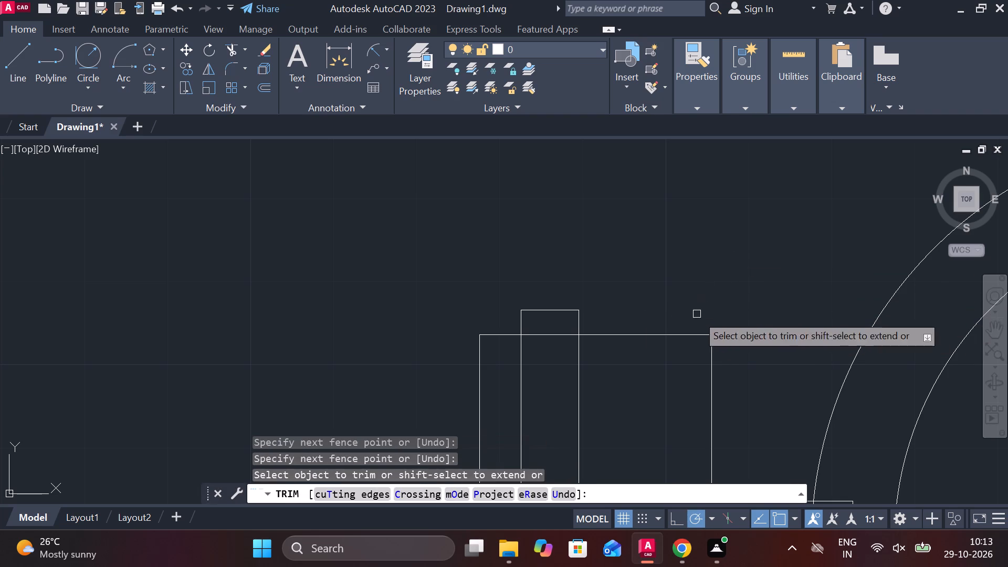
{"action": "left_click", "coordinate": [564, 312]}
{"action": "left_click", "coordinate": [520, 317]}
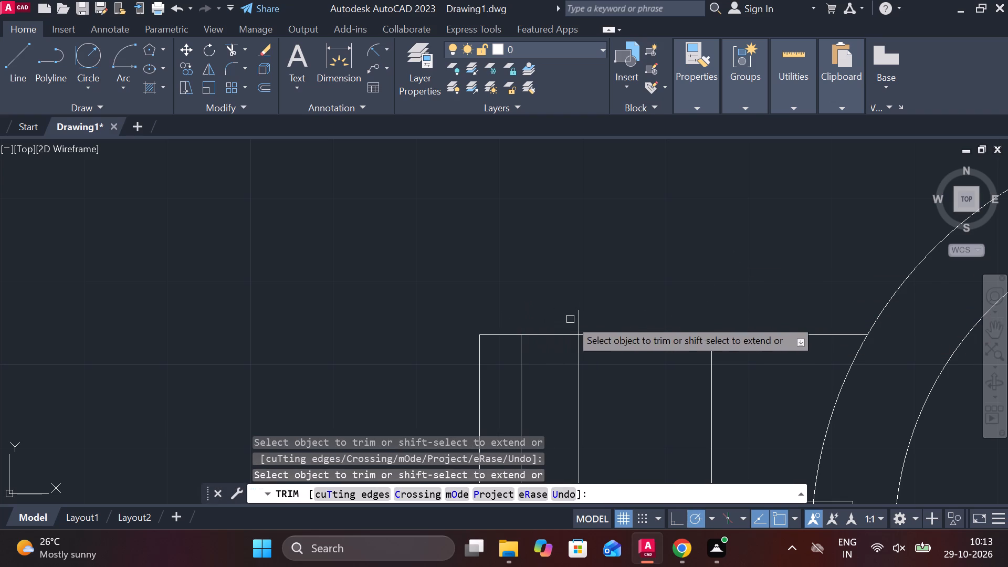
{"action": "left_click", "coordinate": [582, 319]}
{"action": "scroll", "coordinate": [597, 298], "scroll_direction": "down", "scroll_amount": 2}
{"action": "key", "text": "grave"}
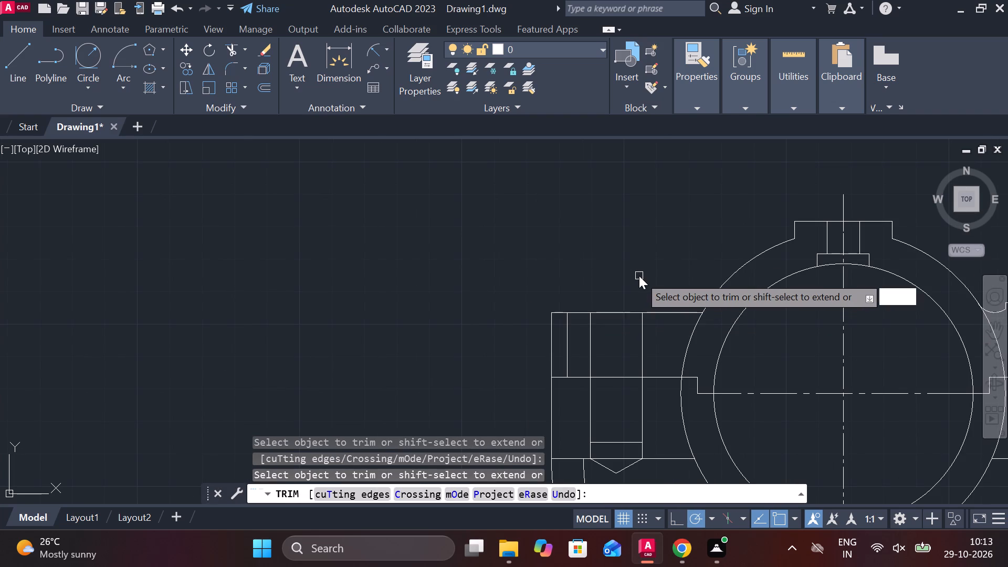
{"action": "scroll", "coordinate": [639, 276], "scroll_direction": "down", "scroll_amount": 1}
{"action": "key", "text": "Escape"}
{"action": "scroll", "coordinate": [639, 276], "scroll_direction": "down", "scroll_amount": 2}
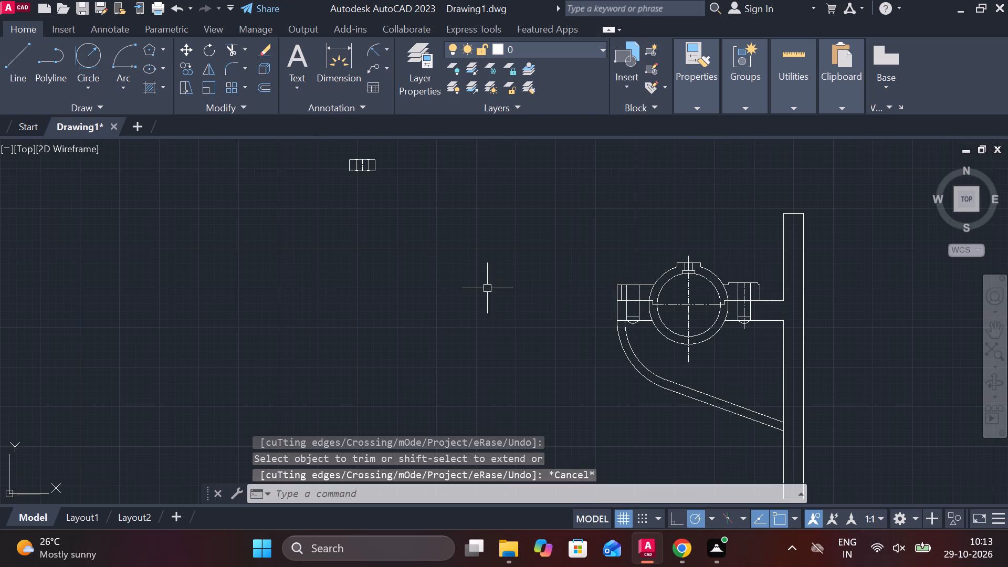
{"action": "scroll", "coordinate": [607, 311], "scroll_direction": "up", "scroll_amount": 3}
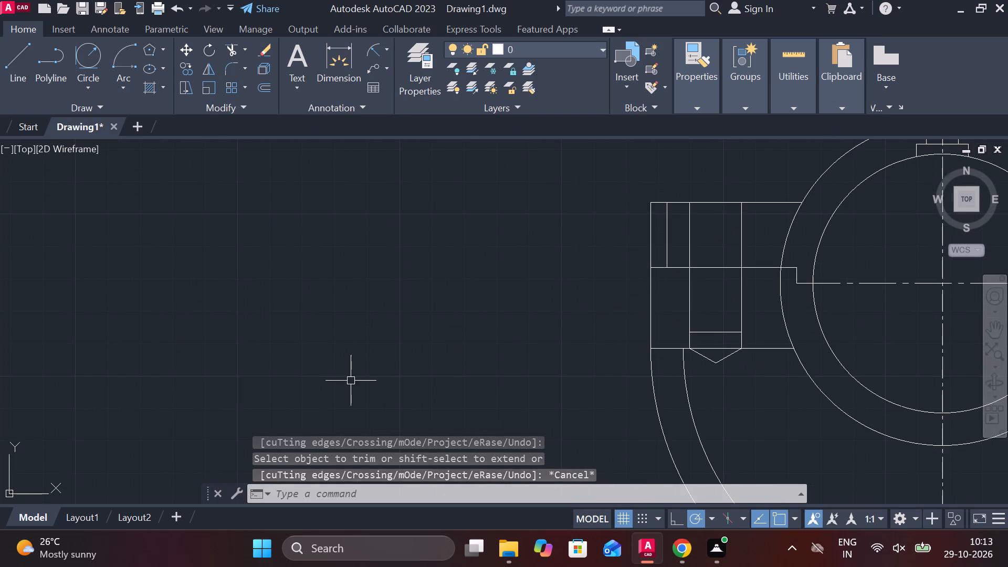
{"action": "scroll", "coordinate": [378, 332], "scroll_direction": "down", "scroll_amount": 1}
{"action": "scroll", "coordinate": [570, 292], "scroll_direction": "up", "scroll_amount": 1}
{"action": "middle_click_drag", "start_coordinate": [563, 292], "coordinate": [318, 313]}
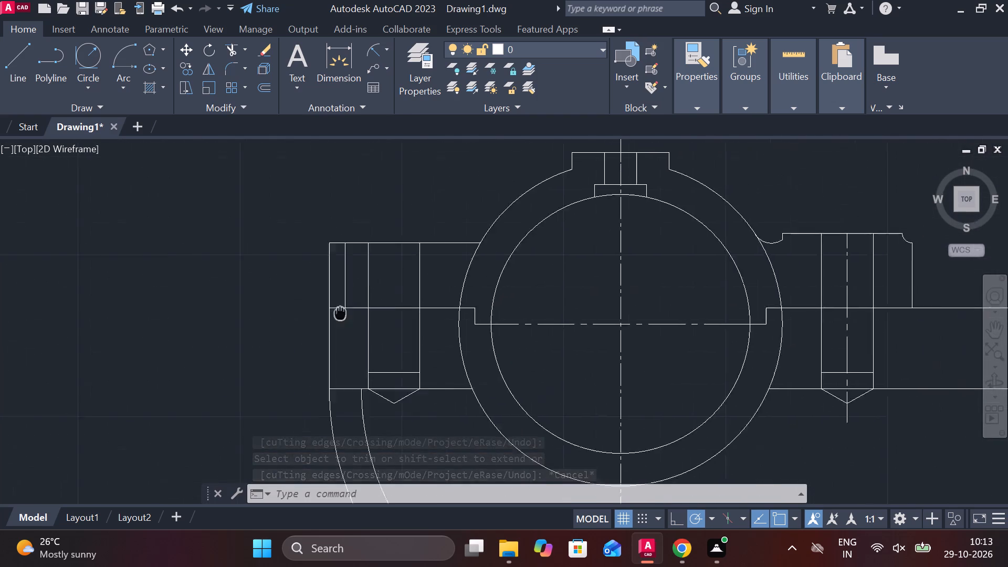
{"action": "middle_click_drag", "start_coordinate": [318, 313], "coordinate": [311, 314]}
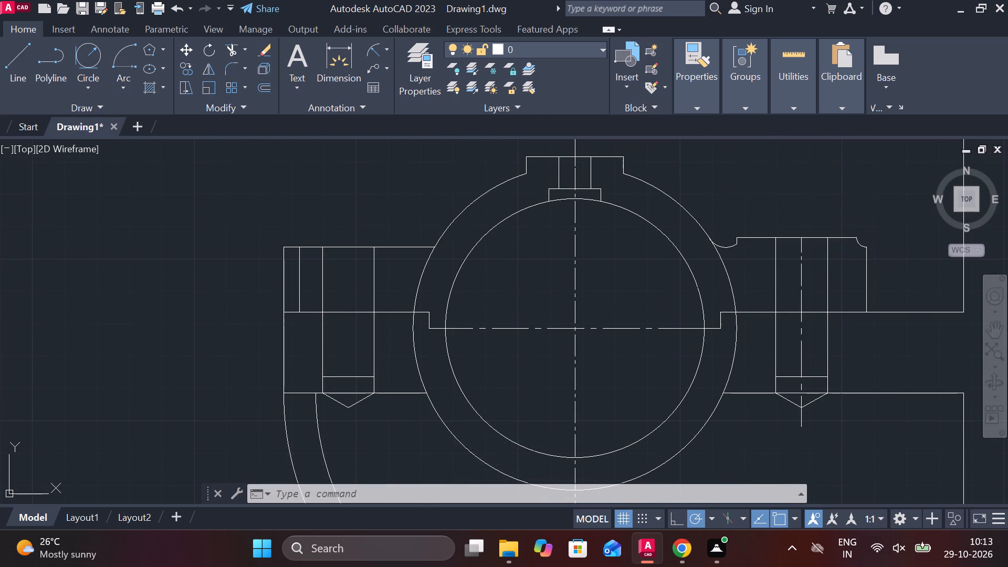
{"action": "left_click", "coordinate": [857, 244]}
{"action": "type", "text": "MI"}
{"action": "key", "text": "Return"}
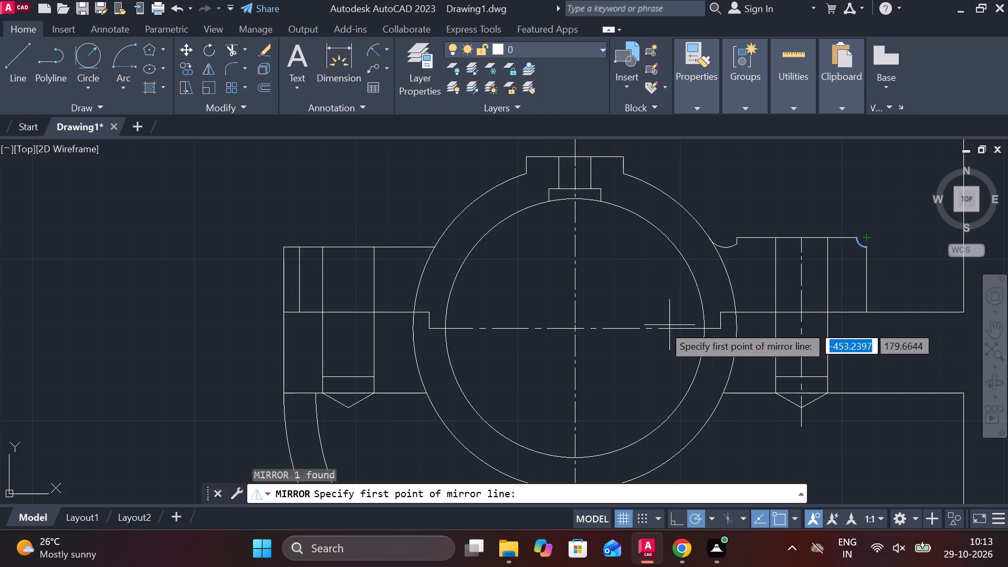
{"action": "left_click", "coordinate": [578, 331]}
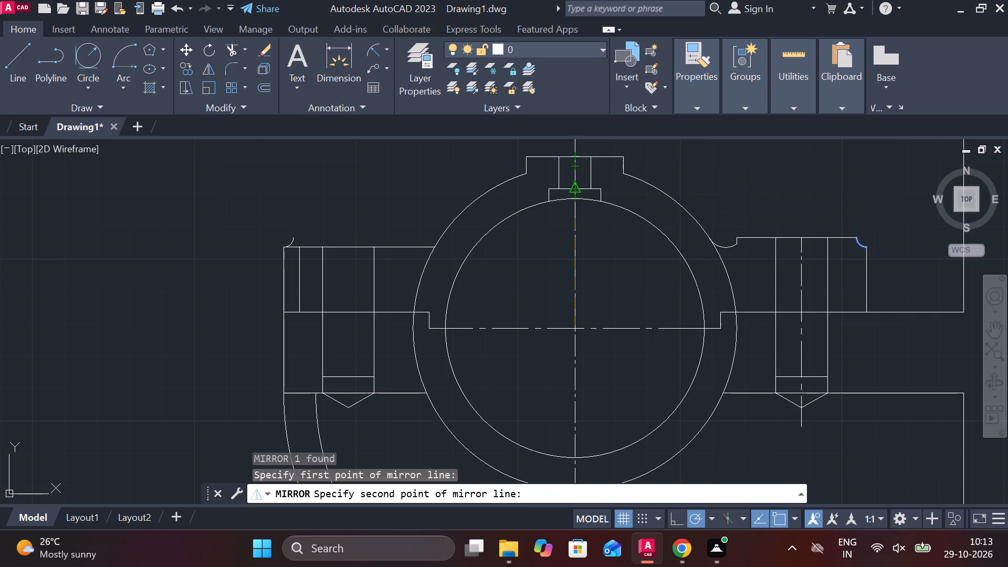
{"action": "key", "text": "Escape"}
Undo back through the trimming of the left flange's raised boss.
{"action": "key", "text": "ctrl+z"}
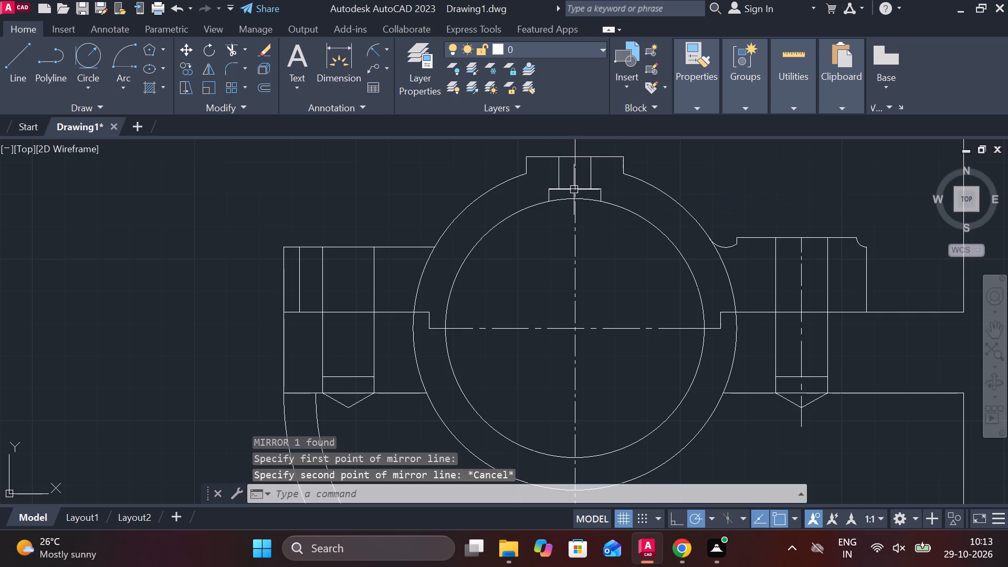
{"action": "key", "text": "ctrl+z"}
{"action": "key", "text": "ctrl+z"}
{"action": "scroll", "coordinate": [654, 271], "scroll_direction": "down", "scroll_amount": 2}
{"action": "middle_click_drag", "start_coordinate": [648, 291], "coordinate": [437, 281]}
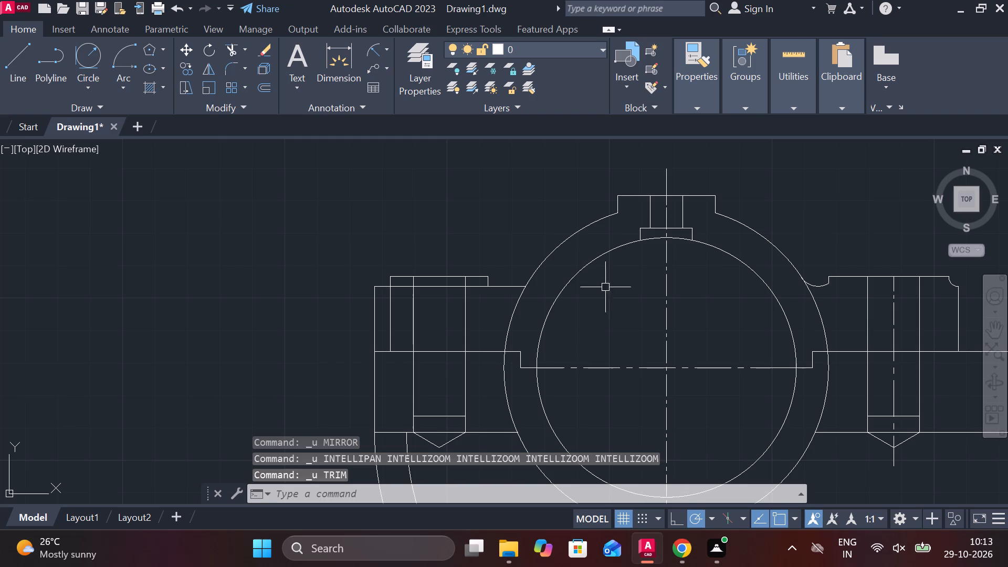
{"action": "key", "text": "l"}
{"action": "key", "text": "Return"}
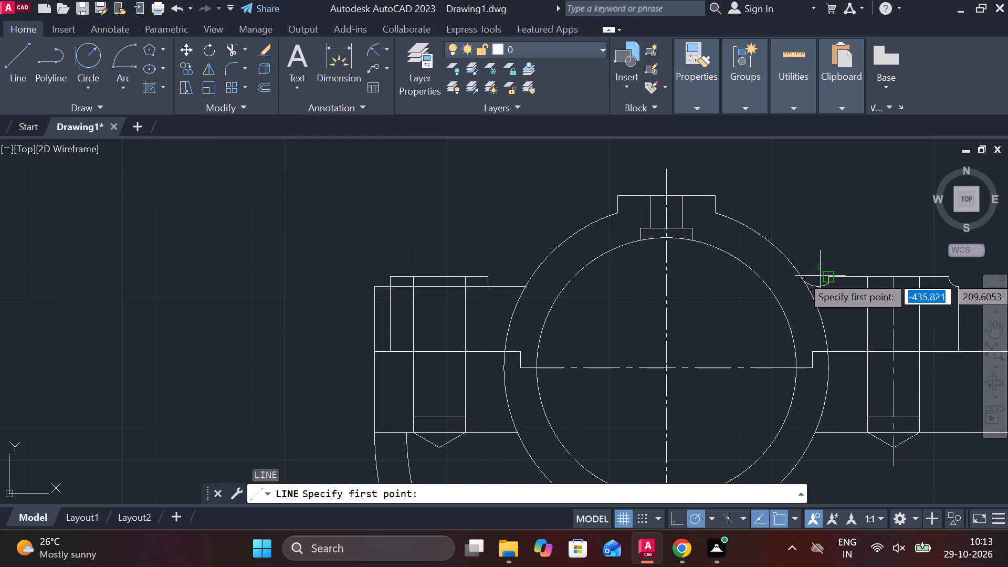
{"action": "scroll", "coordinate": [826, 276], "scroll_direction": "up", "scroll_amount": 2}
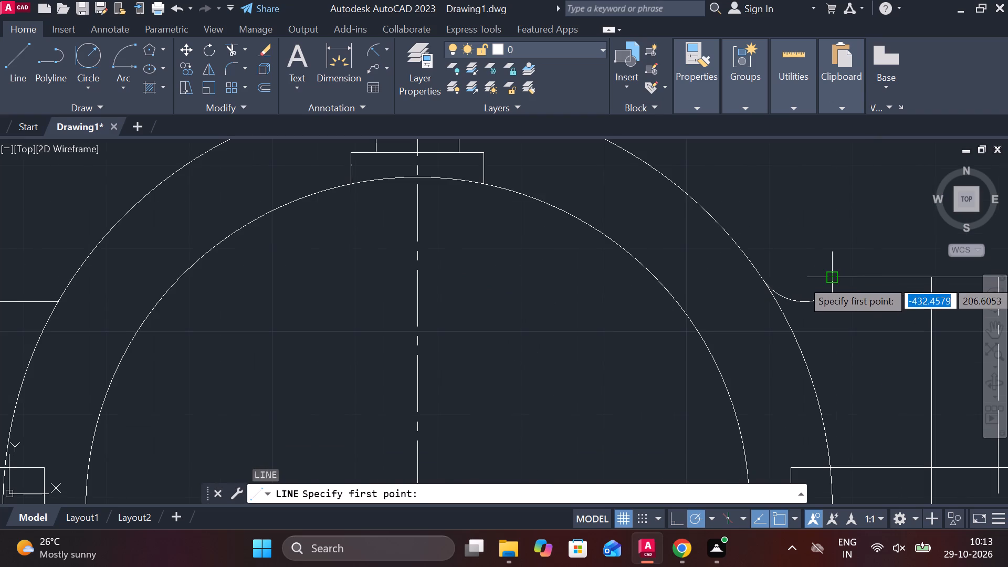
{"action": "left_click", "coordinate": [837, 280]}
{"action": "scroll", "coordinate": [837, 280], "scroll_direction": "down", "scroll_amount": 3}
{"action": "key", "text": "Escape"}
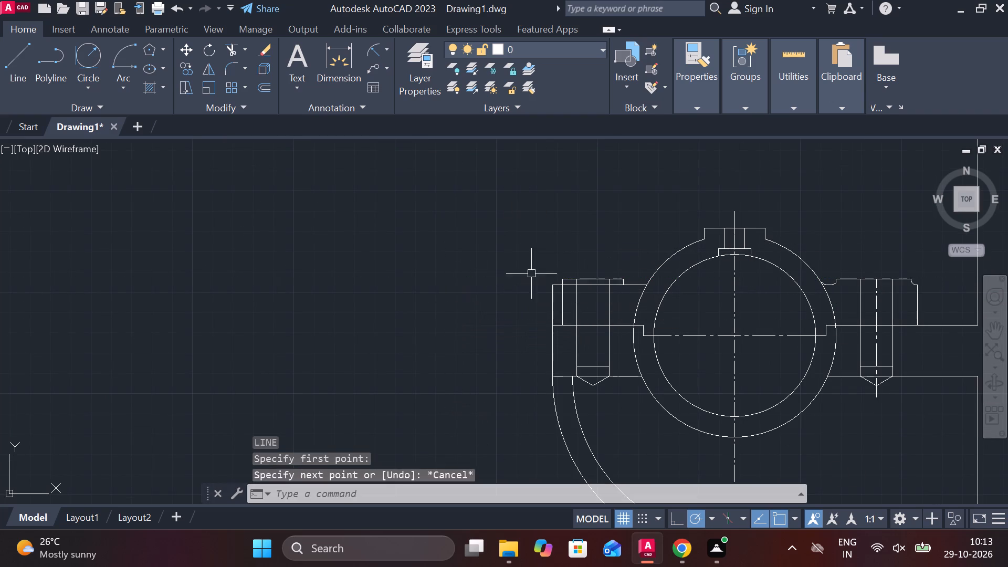
Mirror the small arc at the right flange's outer top corner about the bore's vertical centreline, keeping the original.
{"action": "scroll", "coordinate": [921, 281], "scroll_direction": "up", "scroll_amount": 2}
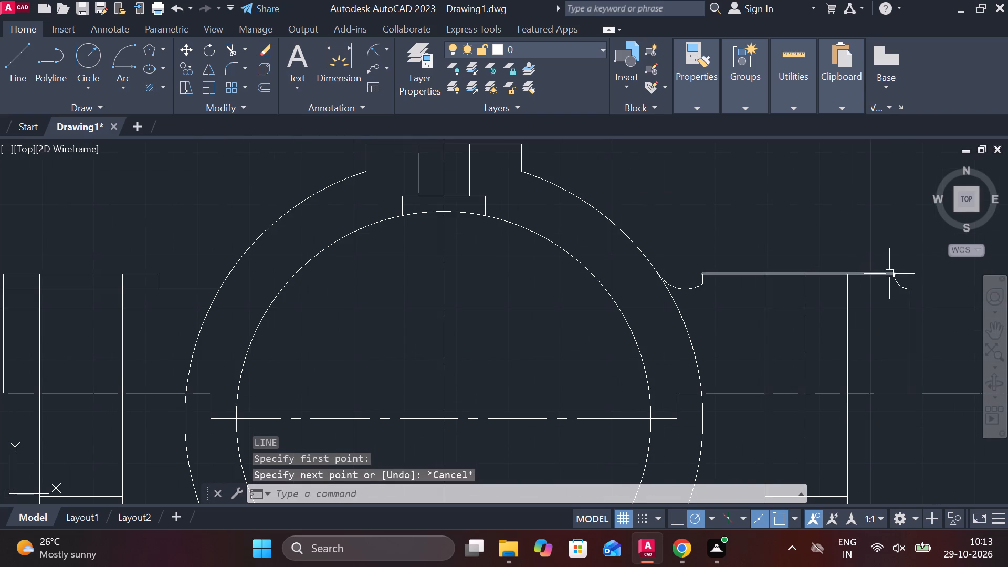
{"action": "left_click", "coordinate": [895, 279]}
{"action": "type", "text": "MI"}
{"action": "key", "text": "Return"}
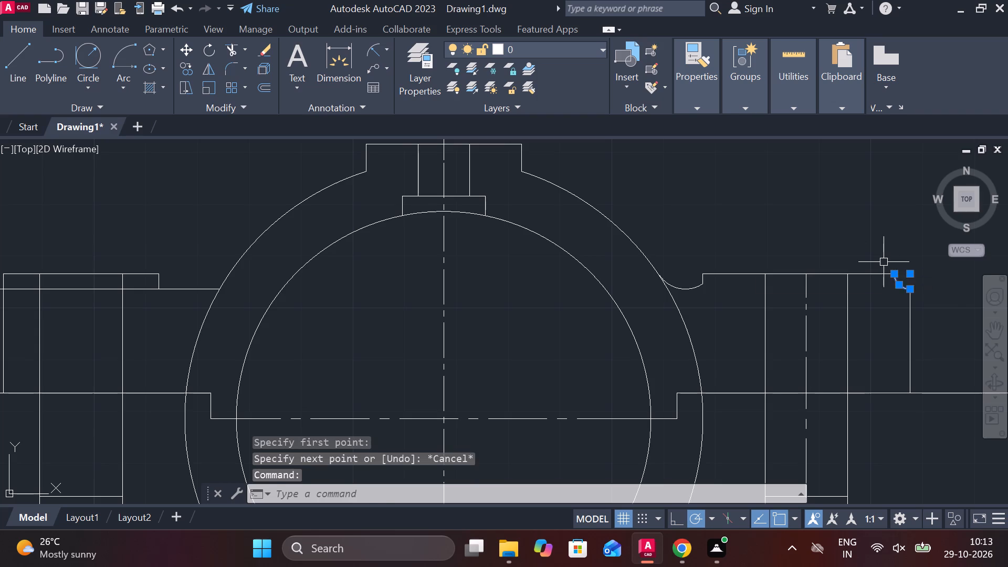
{"action": "left_click", "coordinate": [447, 421]}
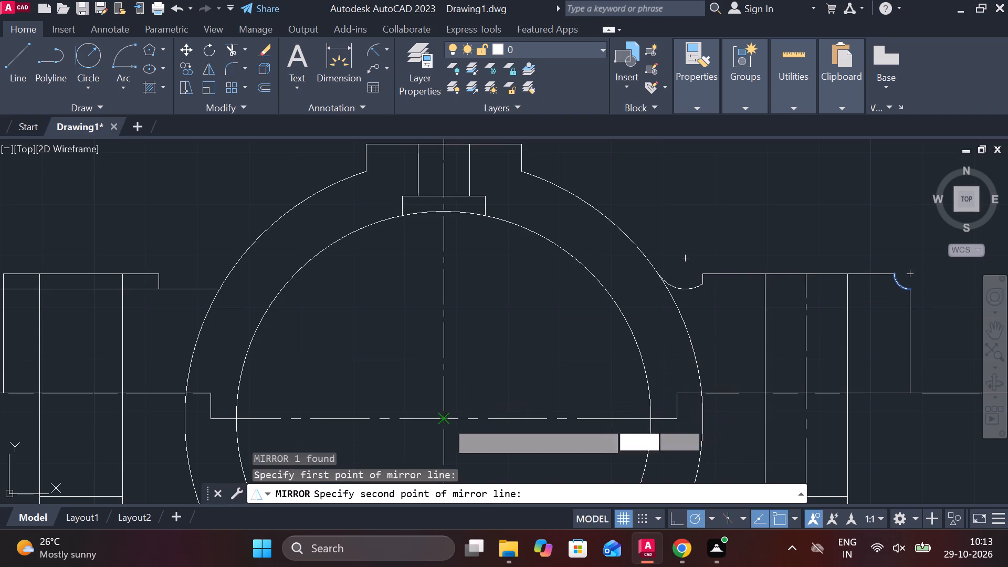
{"action": "left_click", "coordinate": [440, 213]}
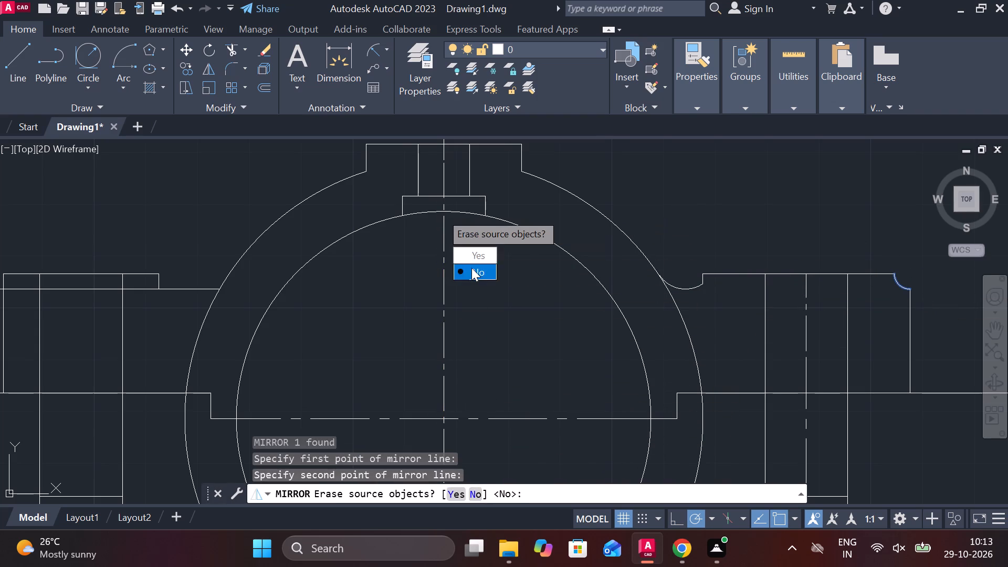
{"action": "left_click_drag", "start_coordinate": [471, 268], "coordinate": [440, 213]}
Extend the left boss's top edge outward to the end of the mirrored corner arc.
{"action": "scroll", "coordinate": [465, 232], "scroll_direction": "down", "scroll_amount": 2}
{"action": "scroll", "coordinate": [274, 251], "scroll_direction": "up", "scroll_amount": 4}
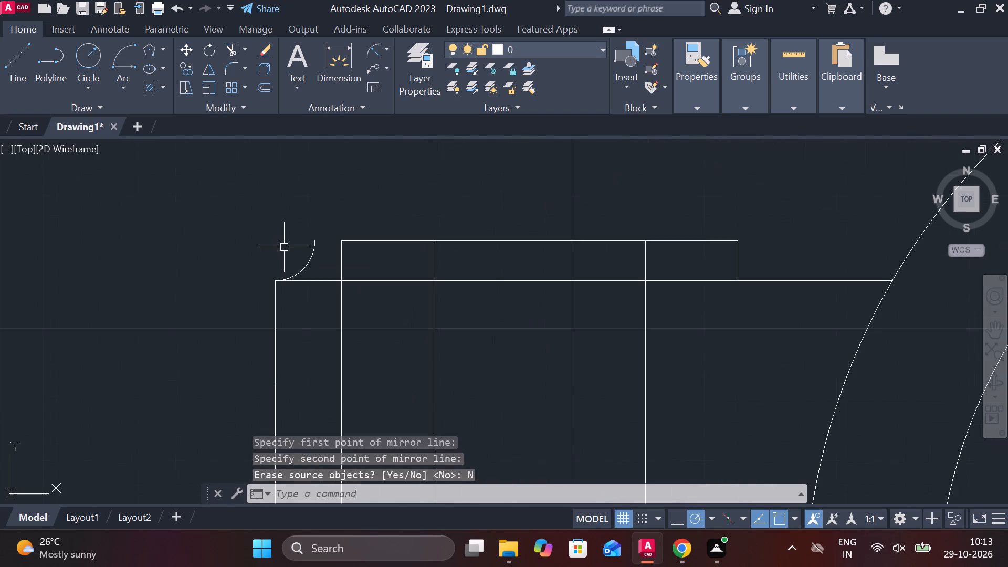
{"action": "left_click", "coordinate": [382, 237]}
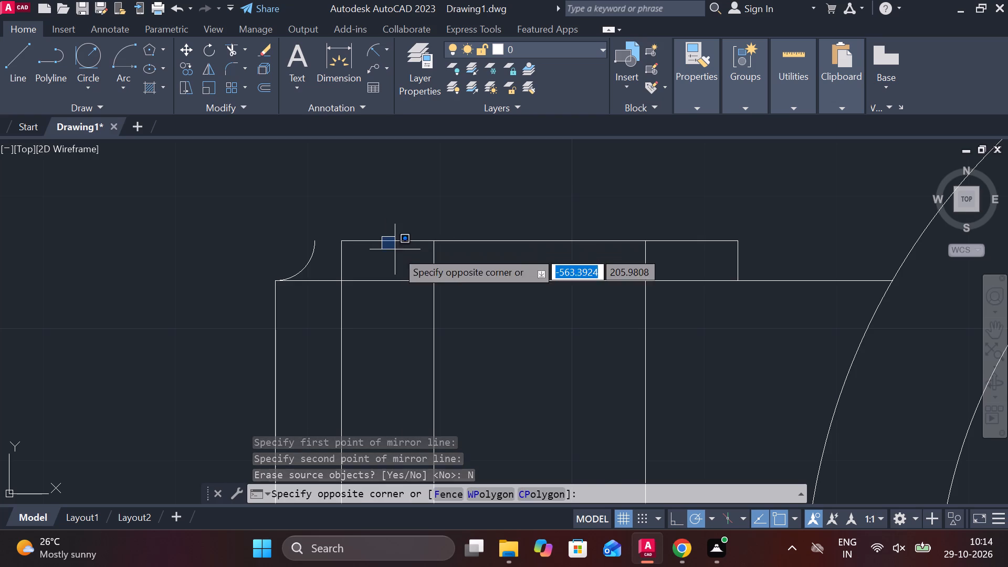
{"action": "left_click", "coordinate": [392, 245]}
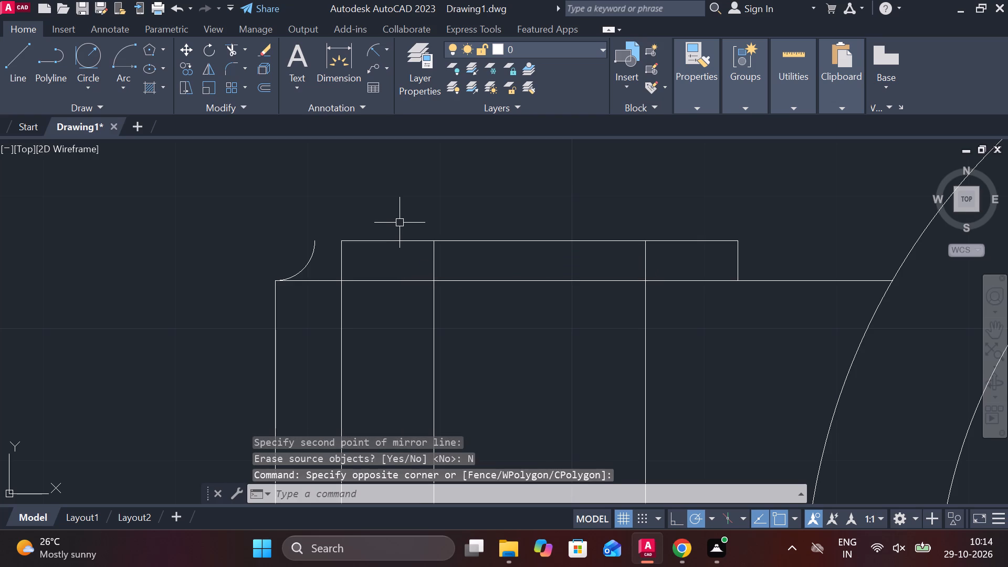
{"action": "type", "text": "EX"}
{"action": "key", "text": "space"}
{"action": "left_click", "coordinate": [370, 239]}
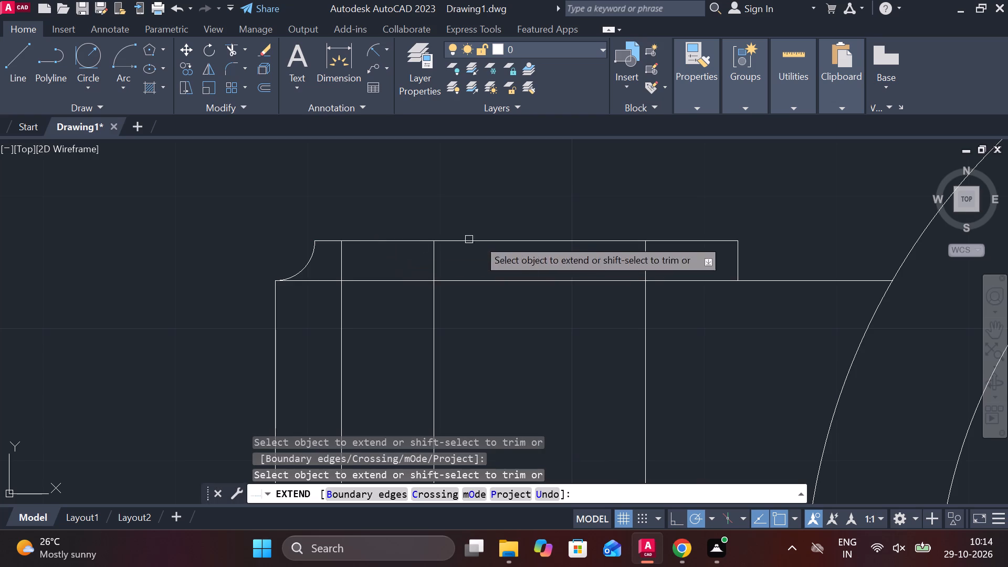
{"action": "scroll", "coordinate": [660, 234], "scroll_direction": "down", "scroll_amount": 2}
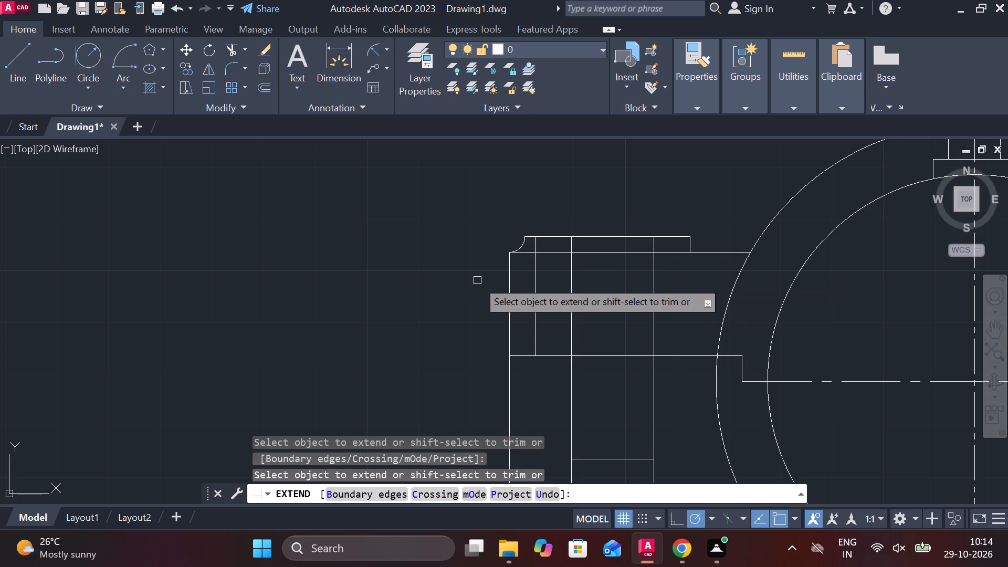
{"action": "scroll", "coordinate": [506, 296], "scroll_direction": "down", "scroll_amount": 3}
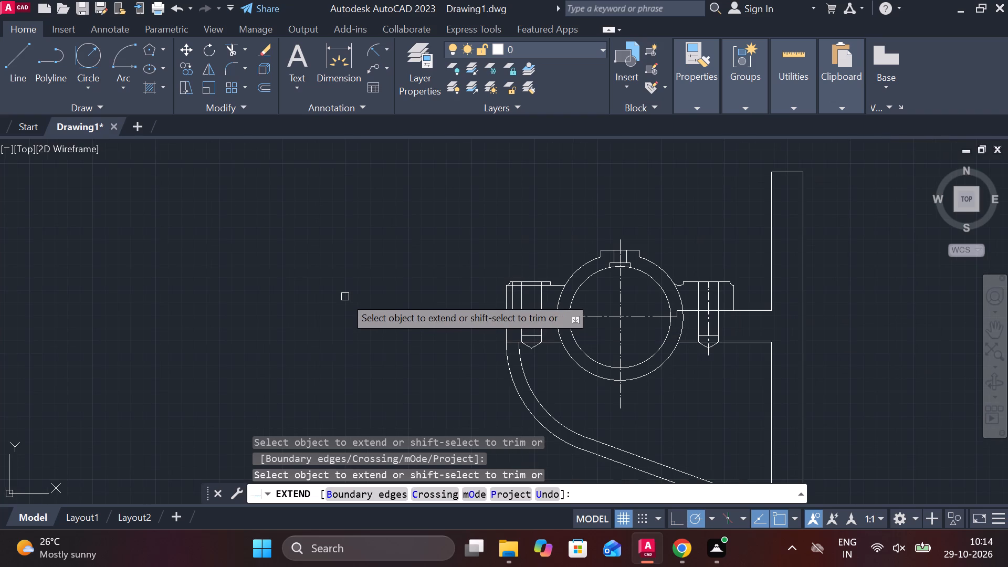
{"action": "key", "text": "Escape"}
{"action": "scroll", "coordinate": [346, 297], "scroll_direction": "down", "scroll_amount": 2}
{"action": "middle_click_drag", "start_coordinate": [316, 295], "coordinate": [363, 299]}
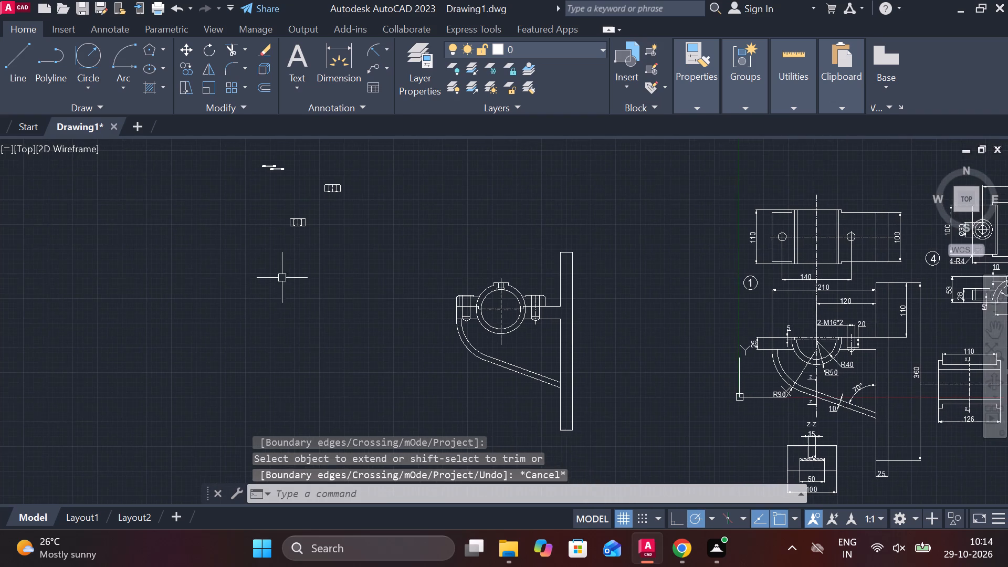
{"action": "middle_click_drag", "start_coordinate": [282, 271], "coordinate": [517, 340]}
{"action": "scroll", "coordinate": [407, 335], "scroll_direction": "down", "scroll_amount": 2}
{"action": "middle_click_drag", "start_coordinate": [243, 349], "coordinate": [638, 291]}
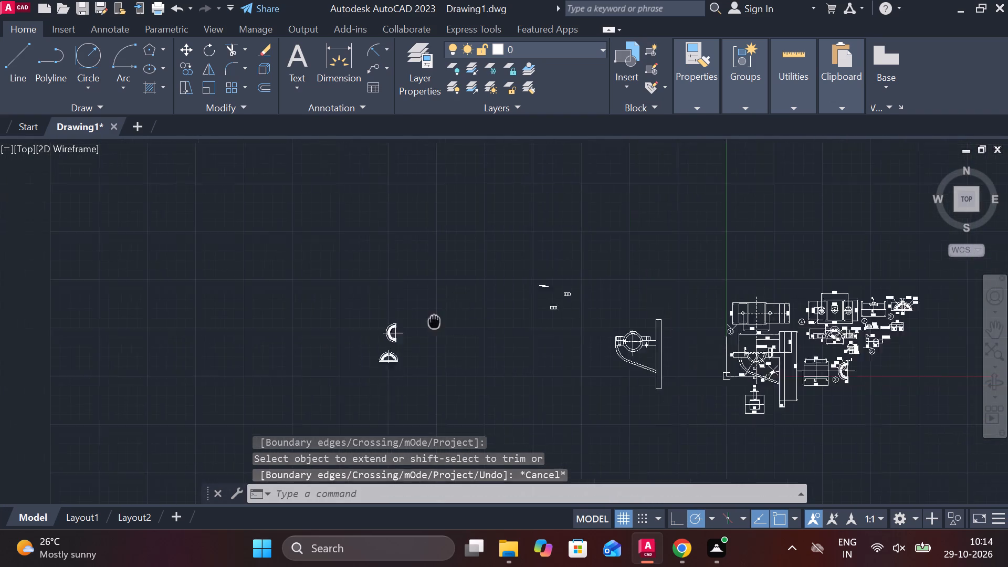
Move the upper of the two loose hatched washers to just above the cap's left flange boss in the assembly.
{"action": "middle_click_drag", "start_coordinate": [638, 291], "coordinate": [658, 286]}
{"action": "scroll", "coordinate": [729, 289], "scroll_direction": "up", "scroll_amount": 3}
{"action": "middle_click_drag", "start_coordinate": [802, 301], "coordinate": [470, 380]}
{"action": "scroll", "coordinate": [662, 189], "scroll_direction": "up", "scroll_amount": 2}
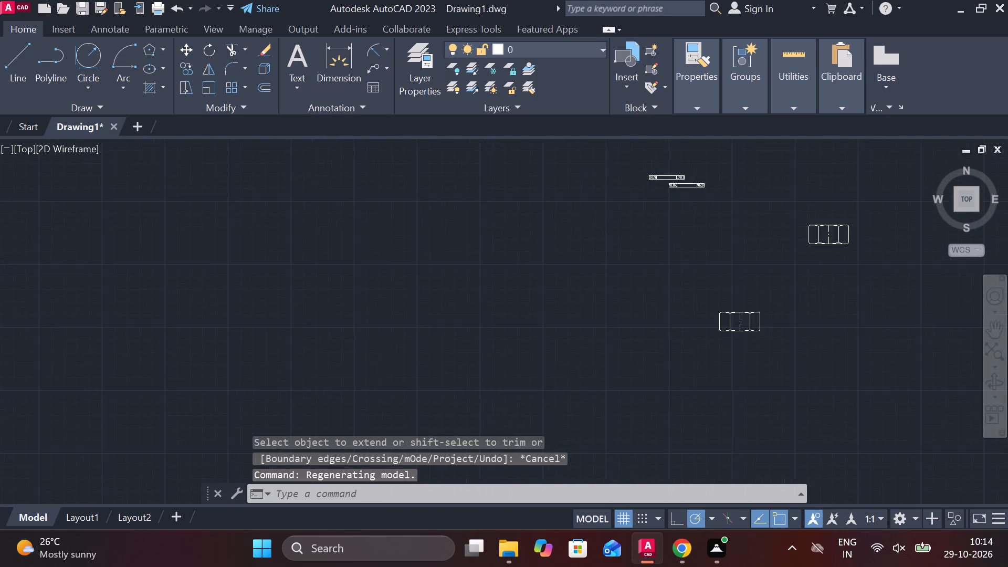
{"action": "middle_click_drag", "start_coordinate": [684, 207], "coordinate": [607, 307]}
{"action": "scroll", "coordinate": [600, 260], "scroll_direction": "up", "scroll_amount": 4}
{"action": "left_click_drag", "start_coordinate": [353, 261], "coordinate": [353, 289]}
{"action": "left_click", "coordinate": [839, 358]}
{"action": "key", "text": "m"}
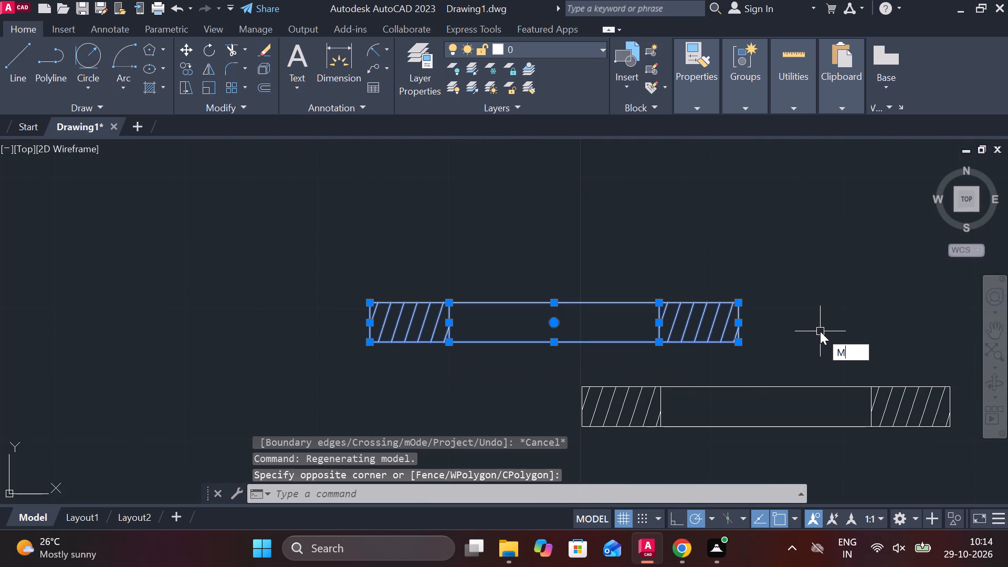
{"action": "key", "text": "Return"}
{"action": "left_click", "coordinate": [556, 340]}
{"action": "scroll", "coordinate": [562, 321], "scroll_direction": "down", "scroll_amount": 3}
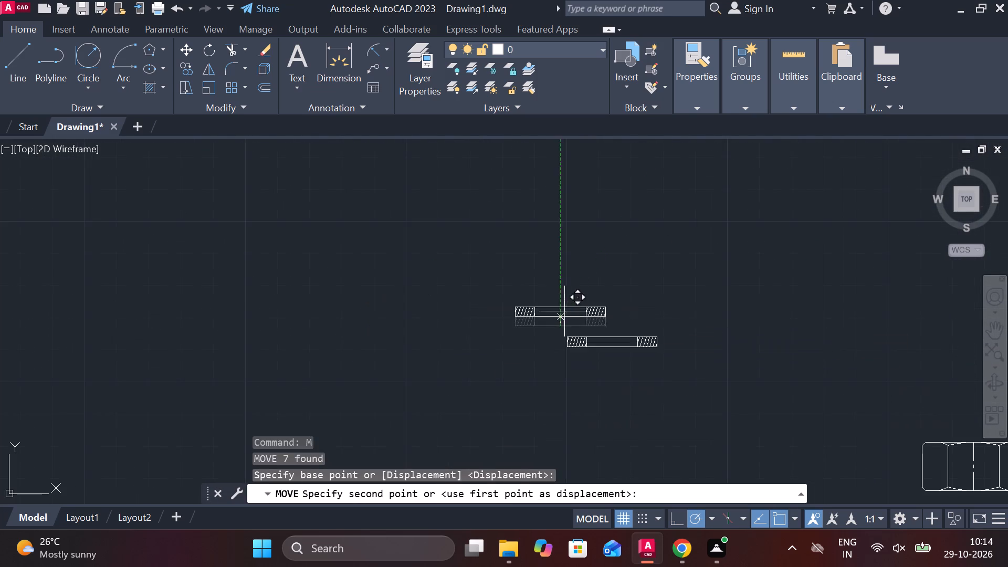
{"action": "scroll", "coordinate": [607, 316], "scroll_direction": "down", "scroll_amount": 3}
{"action": "scroll", "coordinate": [788, 383], "scroll_direction": "down", "scroll_amount": 2}
{"action": "middle_click_drag", "start_coordinate": [788, 383], "coordinate": [526, 293]}
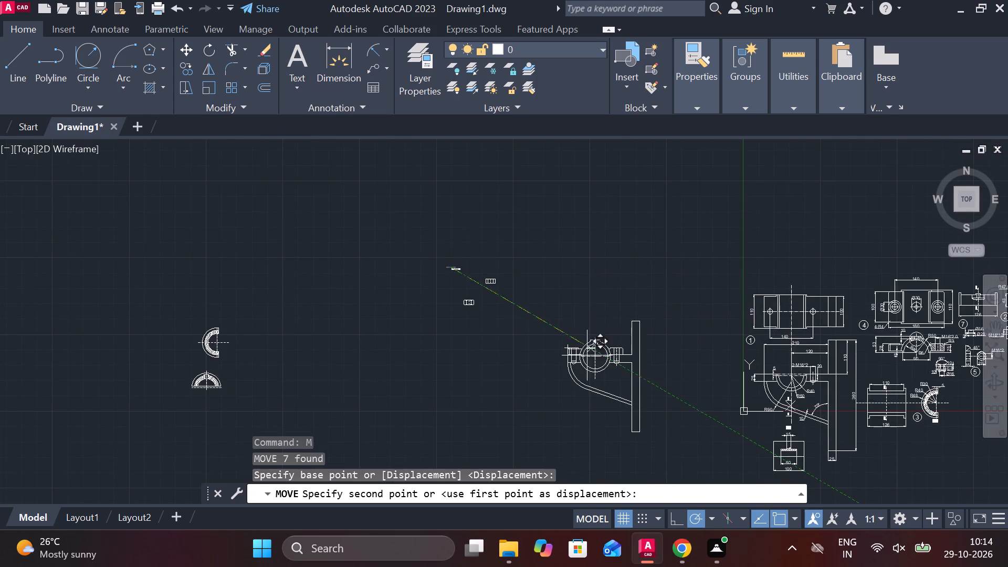
{"action": "scroll", "coordinate": [598, 364], "scroll_direction": "up", "scroll_amount": 4}
{"action": "scroll", "coordinate": [442, 259], "scroll_direction": "up", "scroll_amount": 3}
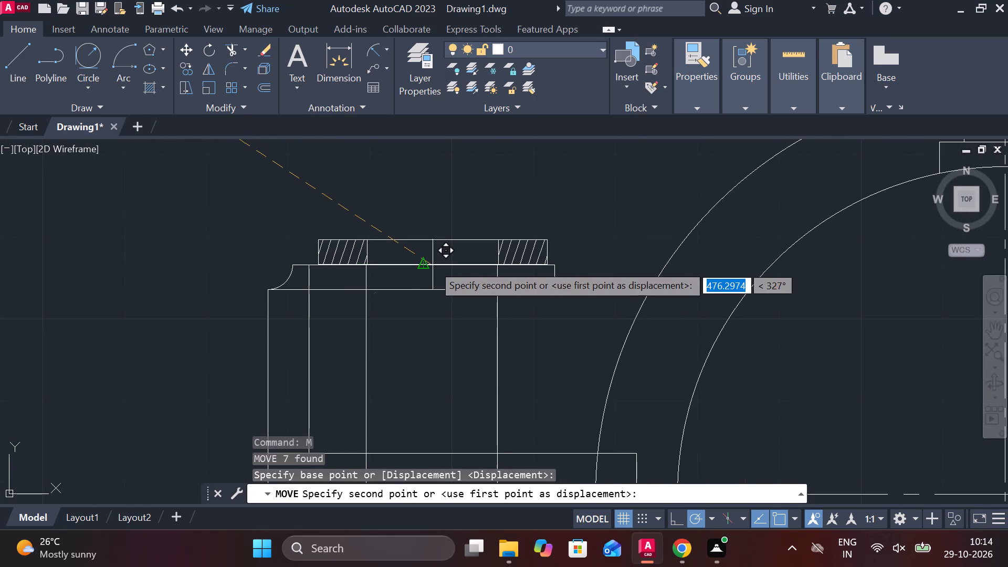
{"action": "left_click", "coordinate": [427, 220]}
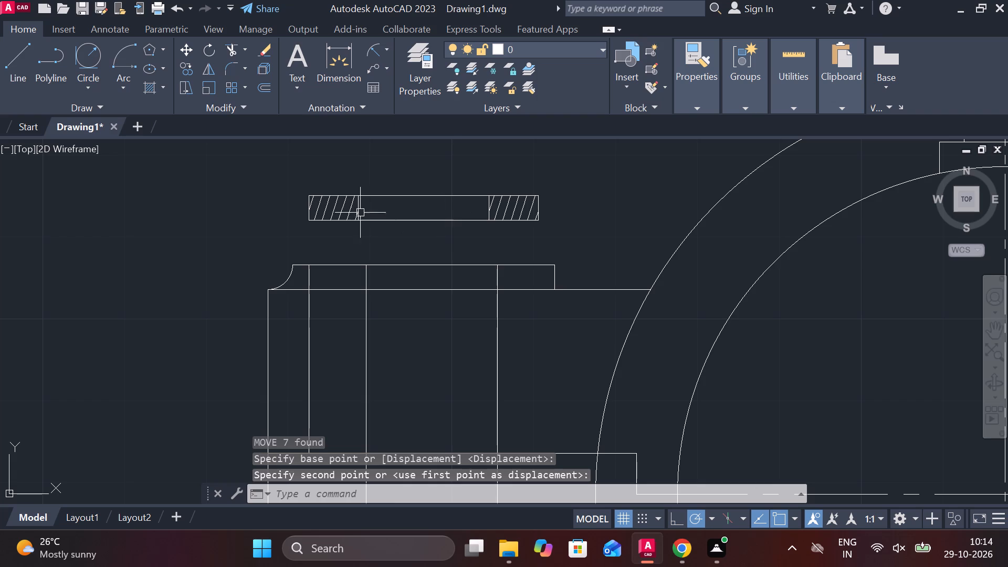
Seat the washer on the left boss's top edge, aligning its inner bore corner with the bolt hole's outer line.
{"action": "left_click", "coordinate": [290, 183]}
{"action": "left_click", "coordinate": [563, 224]}
{"action": "key", "text": "m"}
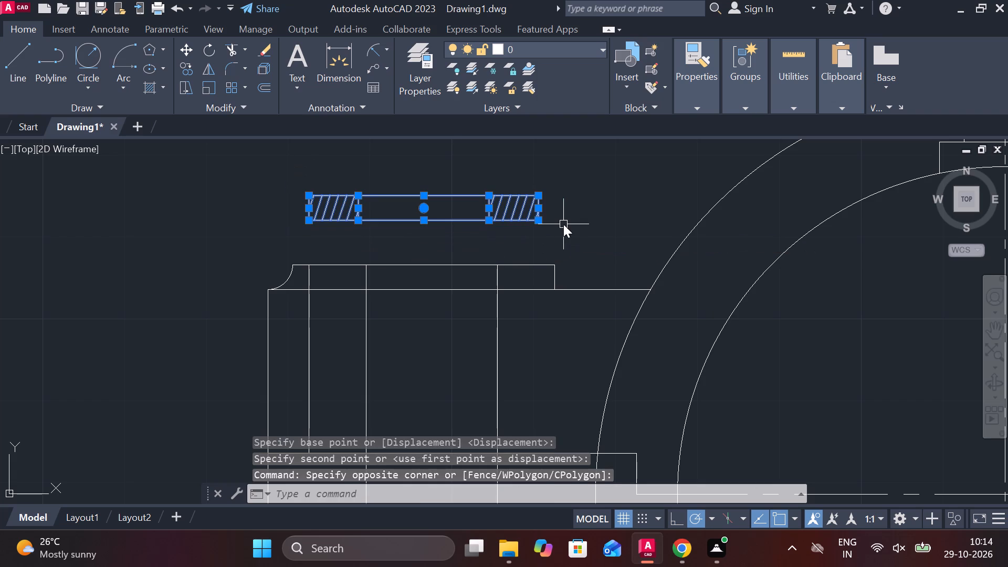
{"action": "key", "text": "Return"}
{"action": "left_click", "coordinate": [356, 220]}
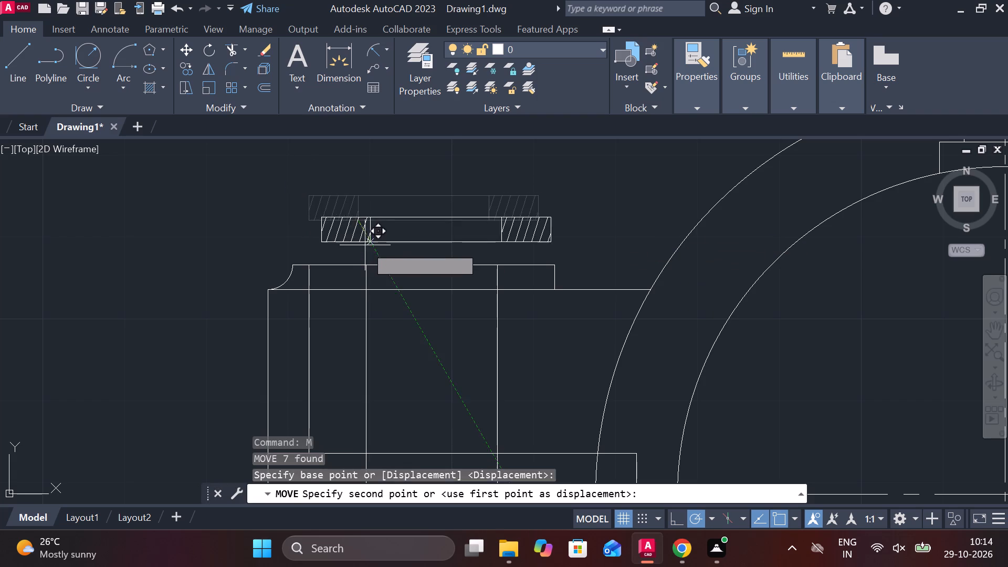
{"action": "left_click", "coordinate": [369, 262]}
Trim away the horizontal line running across the base of the left flange's raised boss, through the bolt hole.
{"action": "scroll", "coordinate": [505, 204], "scroll_direction": "down", "scroll_amount": 2}
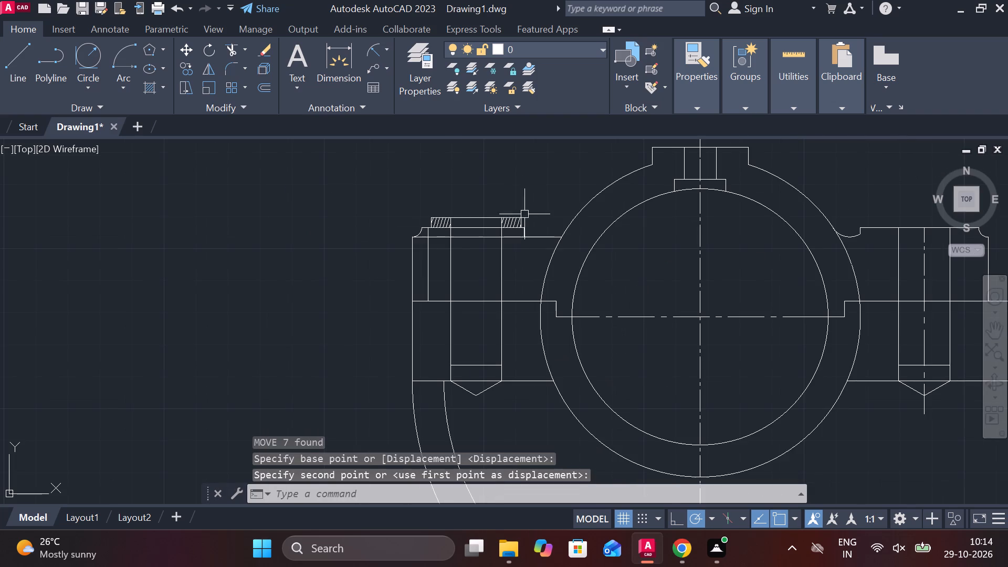
{"action": "scroll", "coordinate": [535, 235], "scroll_direction": "down", "scroll_amount": 2}
{"action": "scroll", "coordinate": [556, 215], "scroll_direction": "up", "scroll_amount": 2}
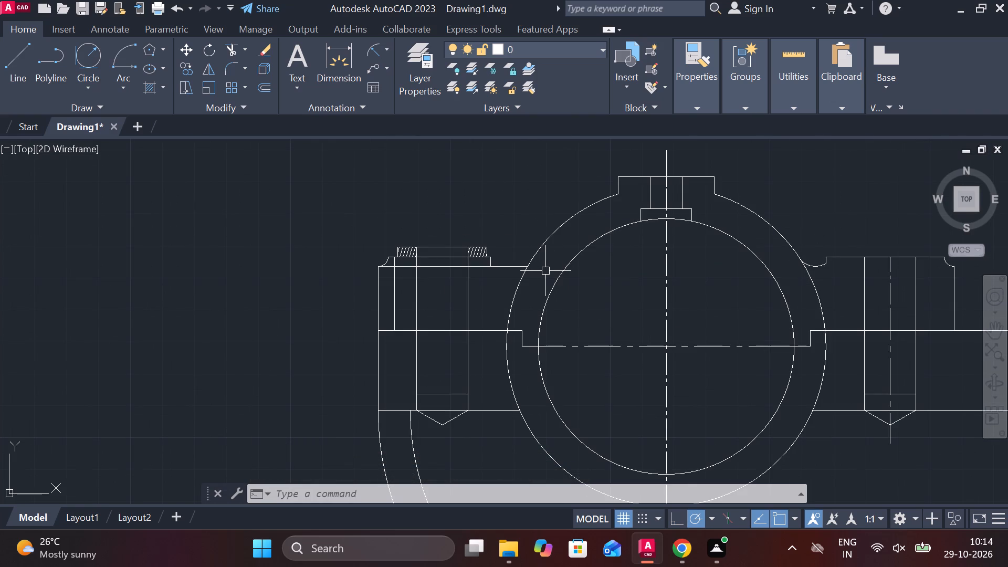
{"action": "scroll", "coordinate": [495, 250], "scroll_direction": "up", "scroll_amount": 2}
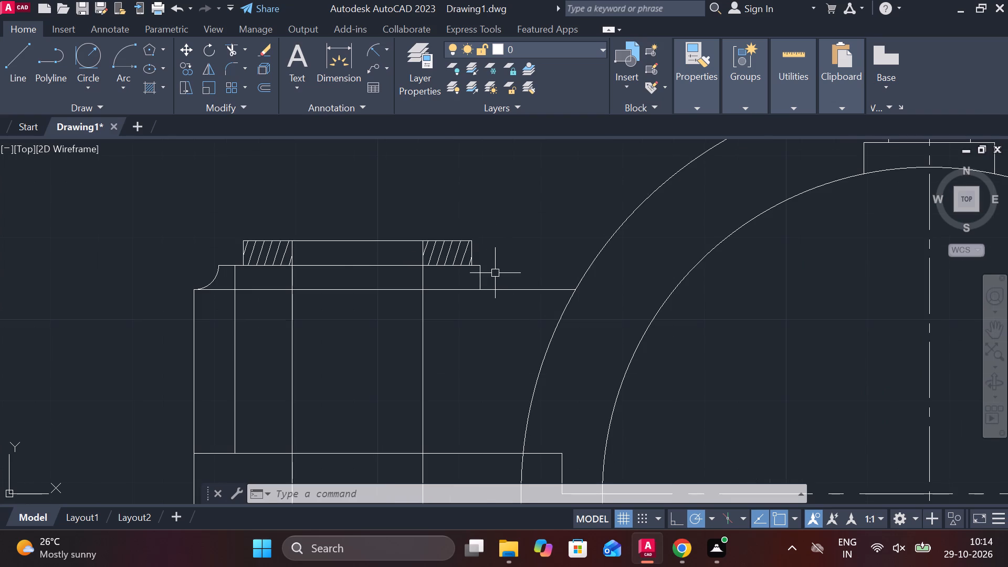
{"action": "scroll", "coordinate": [497, 271], "scroll_direction": "down", "scroll_amount": 3}
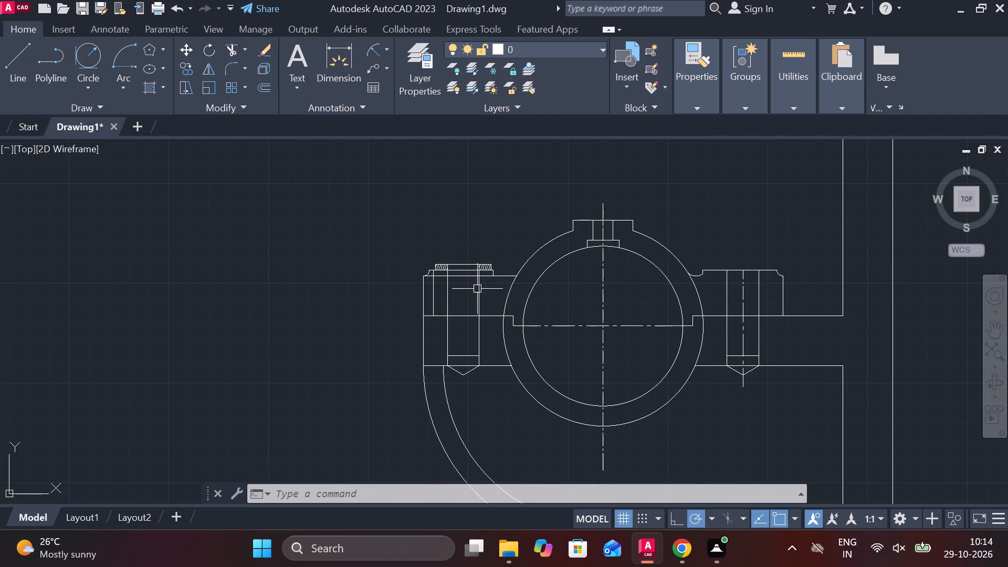
{"action": "scroll", "coordinate": [499, 279], "scroll_direction": "up", "scroll_amount": 3}
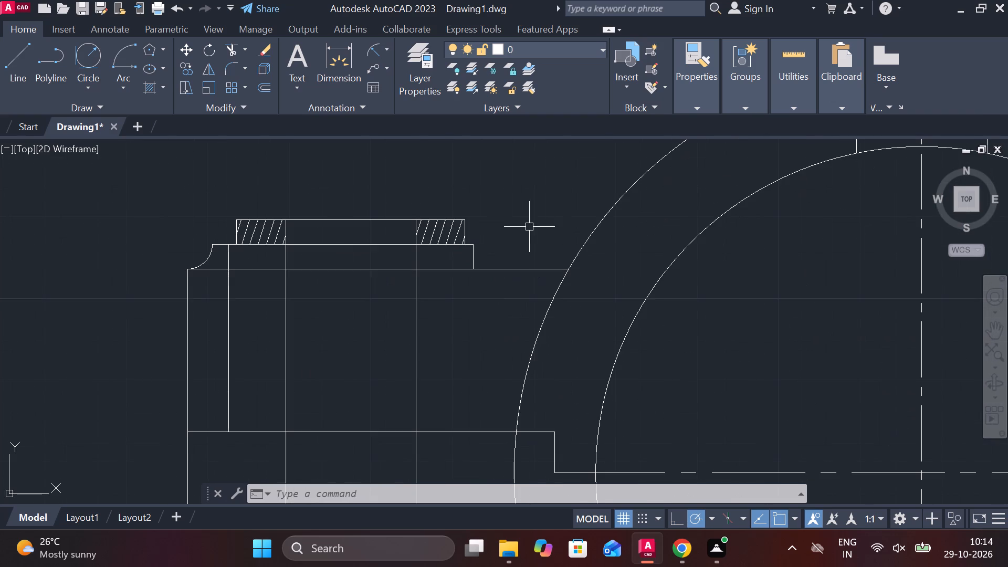
{"action": "type", "text": "TR"}
{"action": "key", "text": "space"}
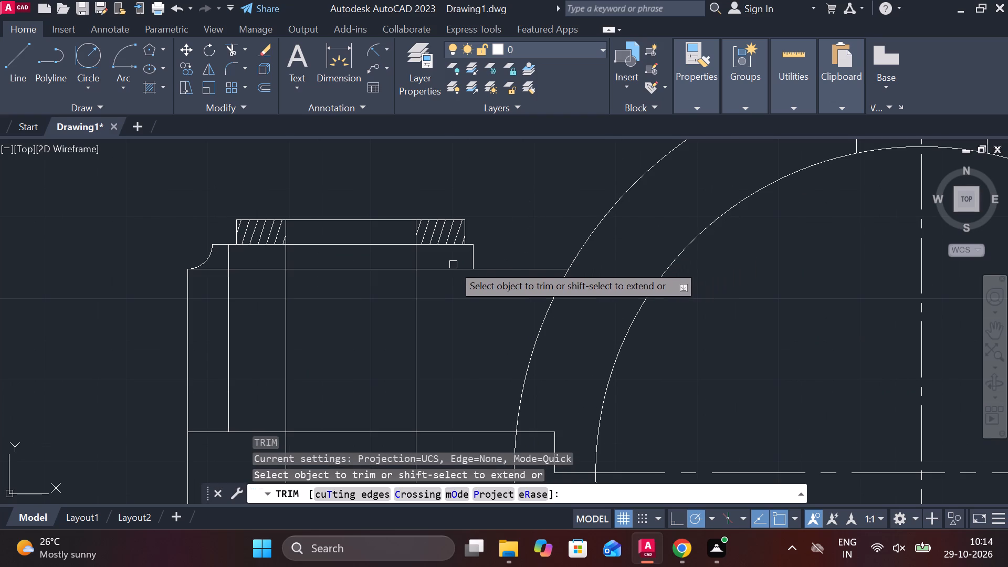
{"action": "left_click", "coordinate": [450, 267]}
{"action": "double_click", "coordinate": [362, 269]}
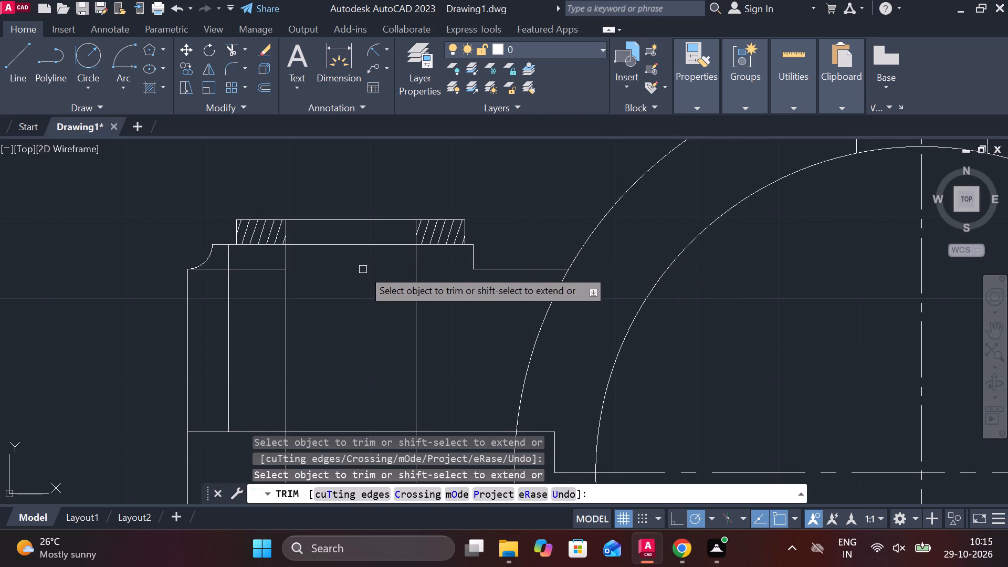
{"action": "middle_click_drag", "start_coordinate": [382, 274], "coordinate": [395, 274]}
{"action": "left_click", "coordinate": [255, 266]}
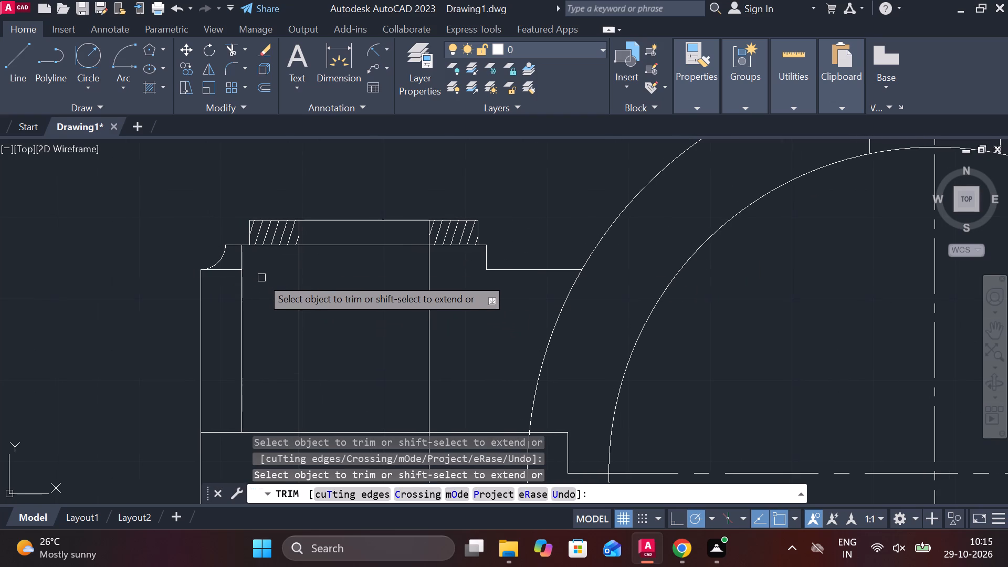
{"action": "left_click", "coordinate": [233, 272]}
{"action": "scroll", "coordinate": [263, 275], "scroll_direction": "down", "scroll_amount": 3}
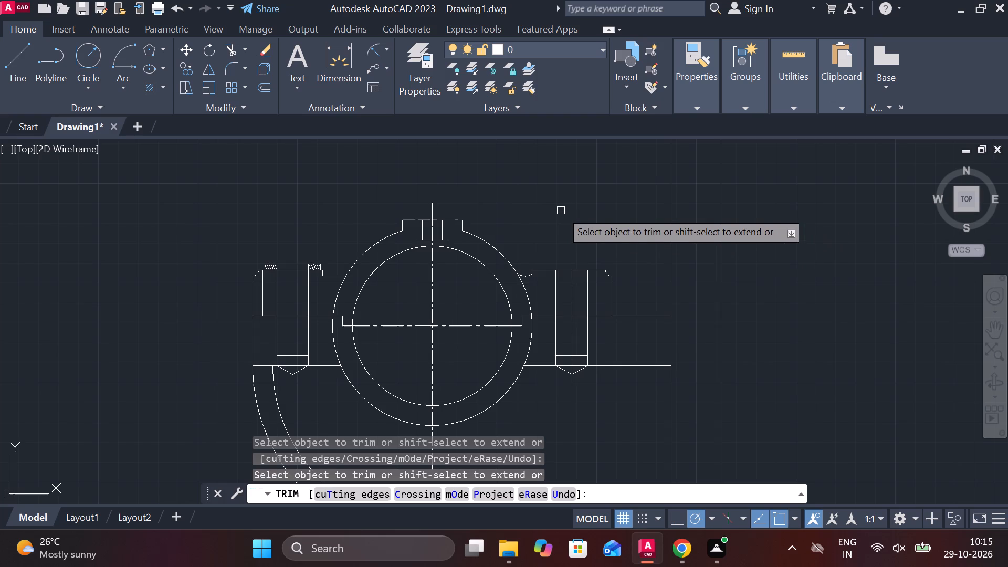
{"action": "scroll", "coordinate": [447, 257], "scroll_direction": "up", "scroll_amount": 2}
{"action": "key", "text": "Escape"}
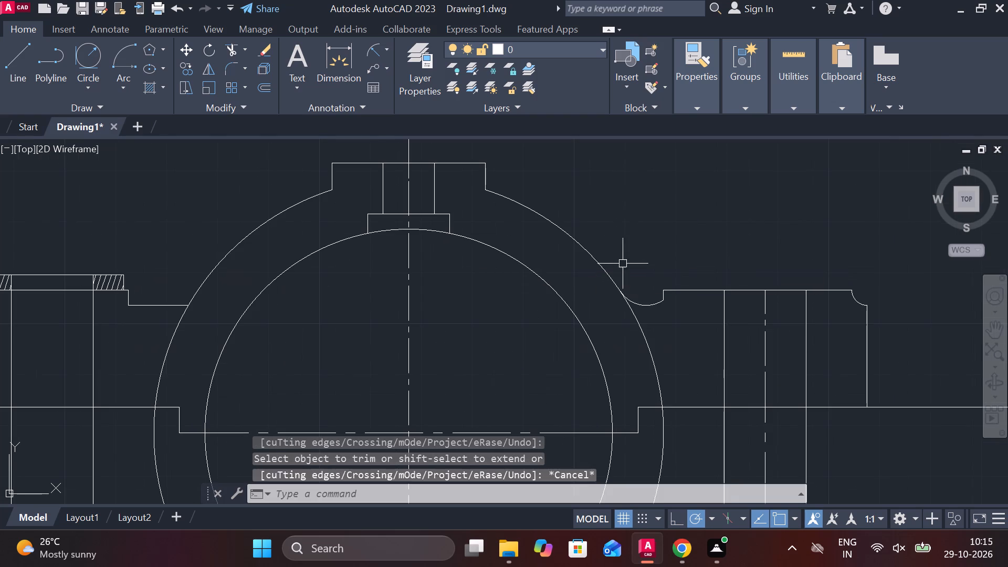
Mirror the fillet arc between the cap and right boss about the bore's vertical centreline, keeping the original.
{"action": "left_click", "coordinate": [642, 306]}
{"action": "type", "text": "MI"}
{"action": "key", "text": "Return"}
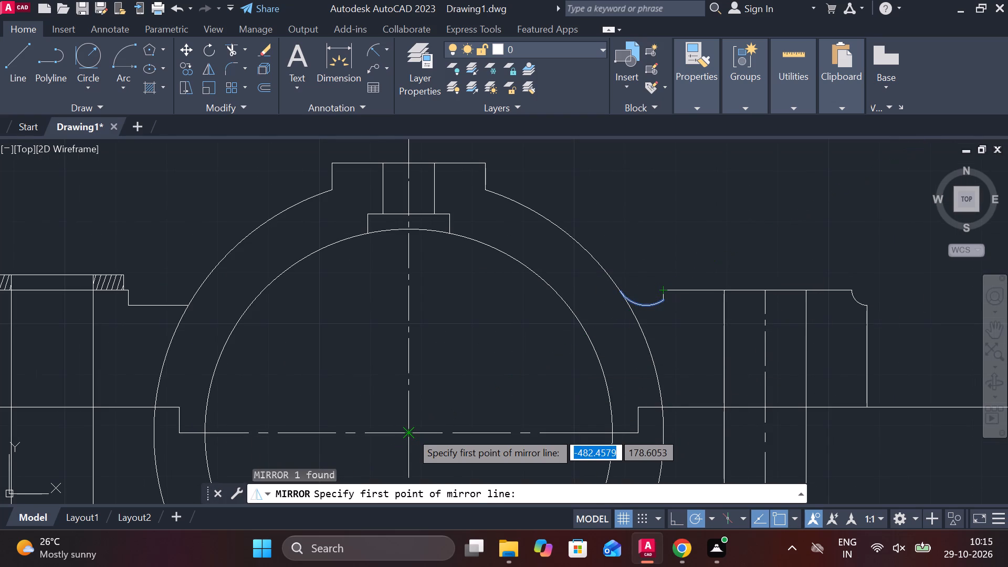
{"action": "left_click", "coordinate": [411, 432]}
{"action": "left_click", "coordinate": [405, 229]}
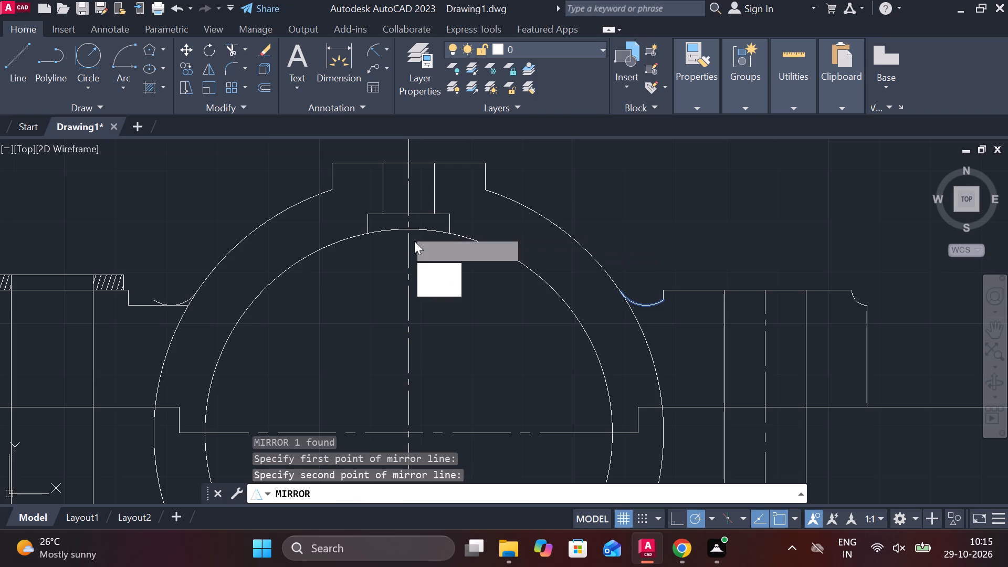
{"action": "left_click_drag", "start_coordinate": [435, 289], "coordinate": [405, 229]}
Trim the mirrored arc's rising outer end and the excess flange line between the arc and the cap's outer circle.
{"action": "scroll", "coordinate": [412, 234], "scroll_direction": "down", "scroll_amount": 2}
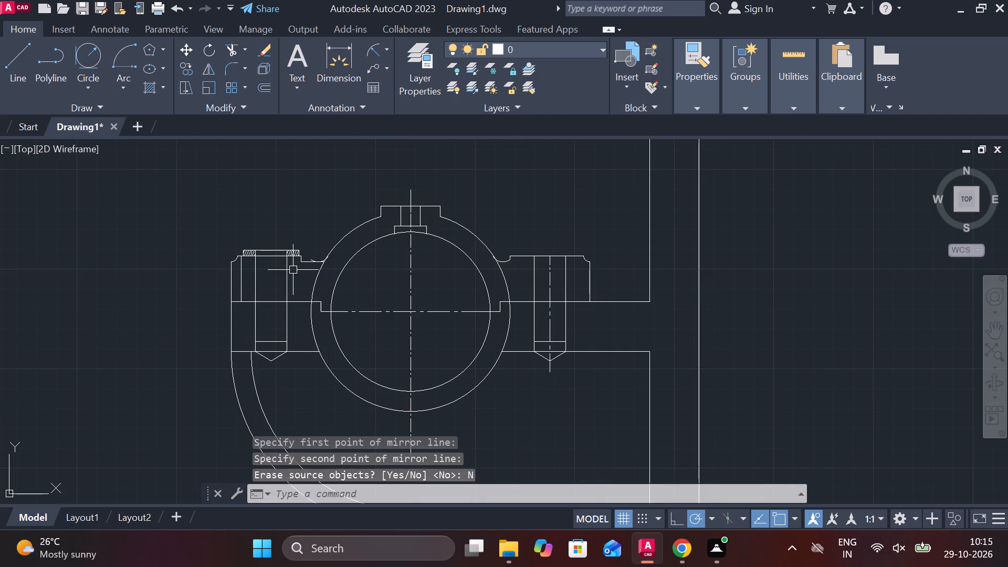
{"action": "scroll", "coordinate": [296, 269], "scroll_direction": "up", "scroll_amount": 3}
{"action": "scroll", "coordinate": [370, 265], "scroll_direction": "up", "scroll_amount": 1}
{"action": "type", "text": "TR"}
{"action": "key", "text": "space"}
{"action": "left_click", "coordinate": [360, 213]}
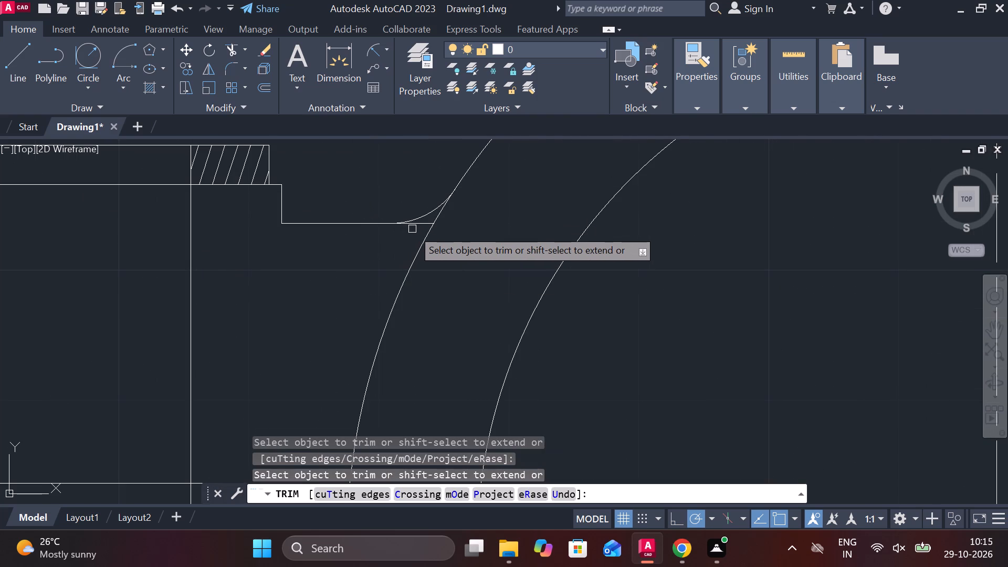
{"action": "left_click", "coordinate": [417, 226]}
{"action": "scroll", "coordinate": [421, 234], "scroll_direction": "down", "scroll_amount": 3}
{"action": "key", "text": "Escape"}
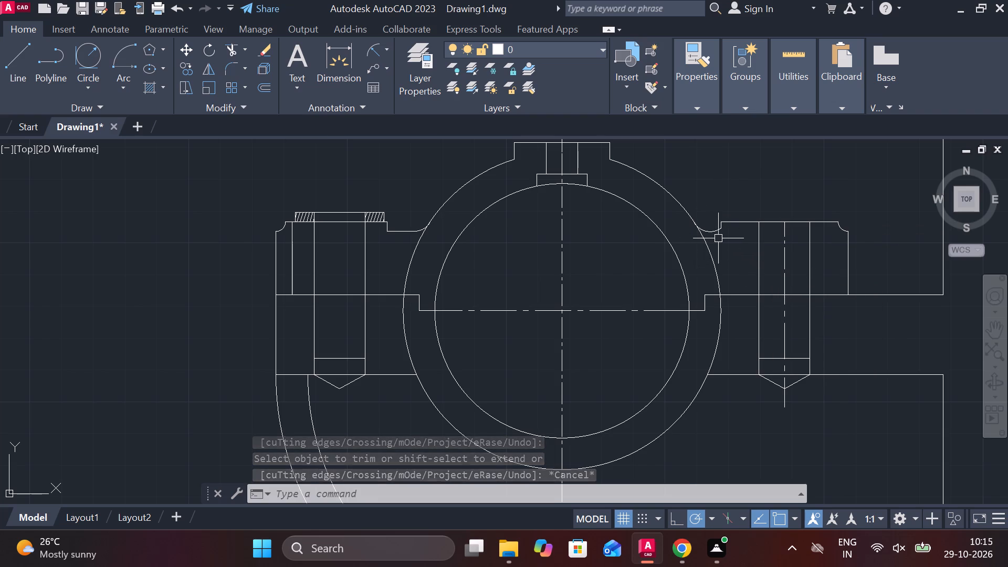
Draw a short horizontal line from the right fillet arc's lowest point to just past the boss's inner vertical edge.
{"action": "scroll", "coordinate": [718, 238], "scroll_direction": "up", "scroll_amount": 1}
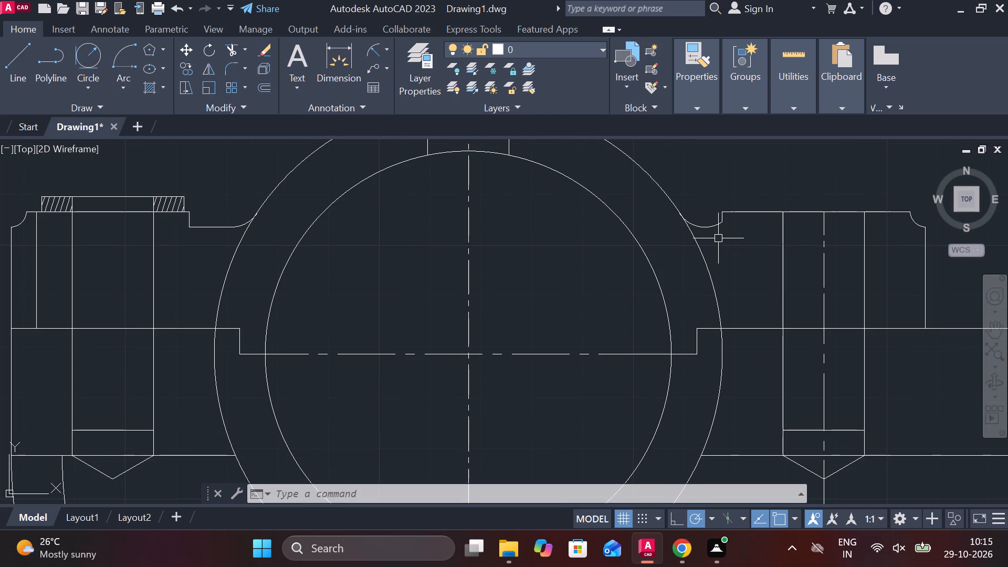
{"action": "scroll", "coordinate": [697, 240], "scroll_direction": "up", "scroll_amount": 2}
{"action": "middle_click_drag", "start_coordinate": [741, 241], "coordinate": [721, 280]}
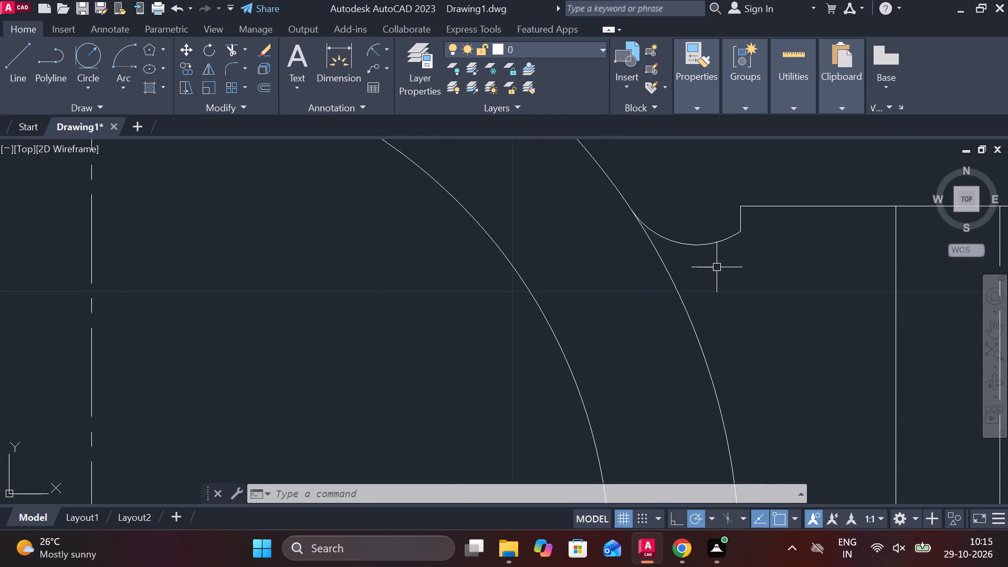
{"action": "key", "text": "l"}
{"action": "key", "text": "Return"}
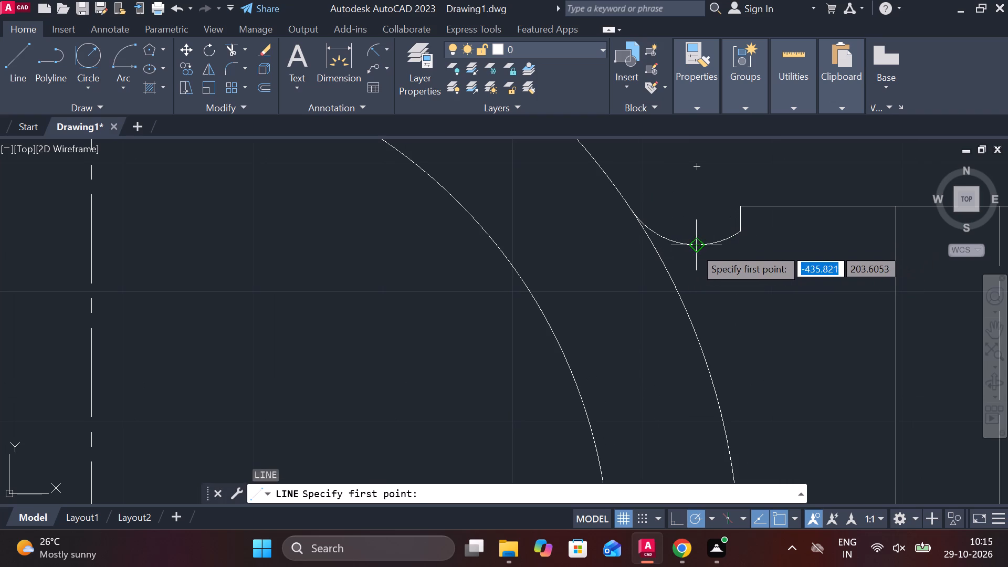
{"action": "left_click", "coordinate": [695, 248]}
{"action": "left_click", "coordinate": [750, 256]}
{"action": "key", "text": "Escape"}
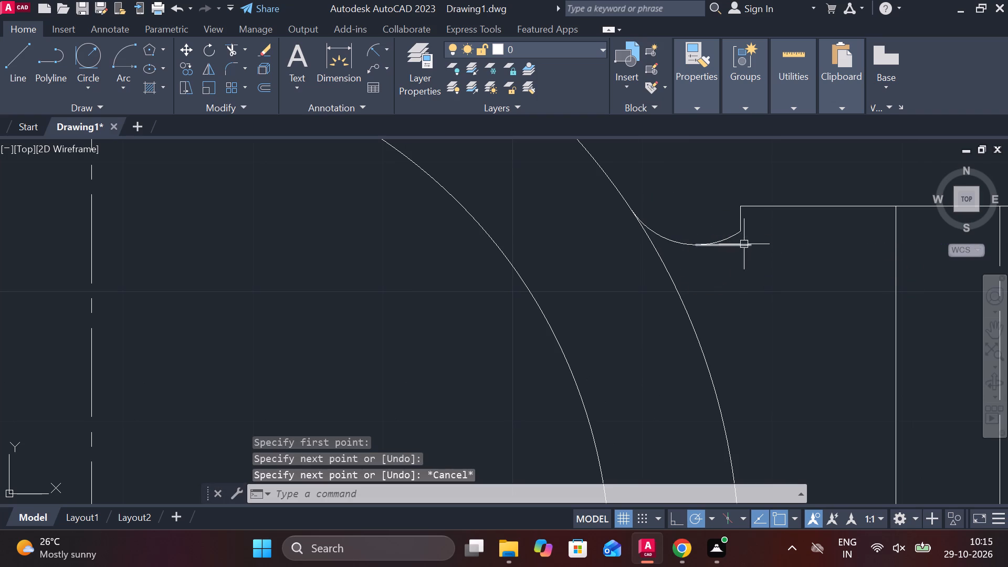
{"action": "key", "text": "r"}
{"action": "key", "text": "Escape"}
Extend the right boss's inner vertical edge down to the new horizontal line.
{"action": "type", "text": "EX"}
{"action": "key", "text": "space"}
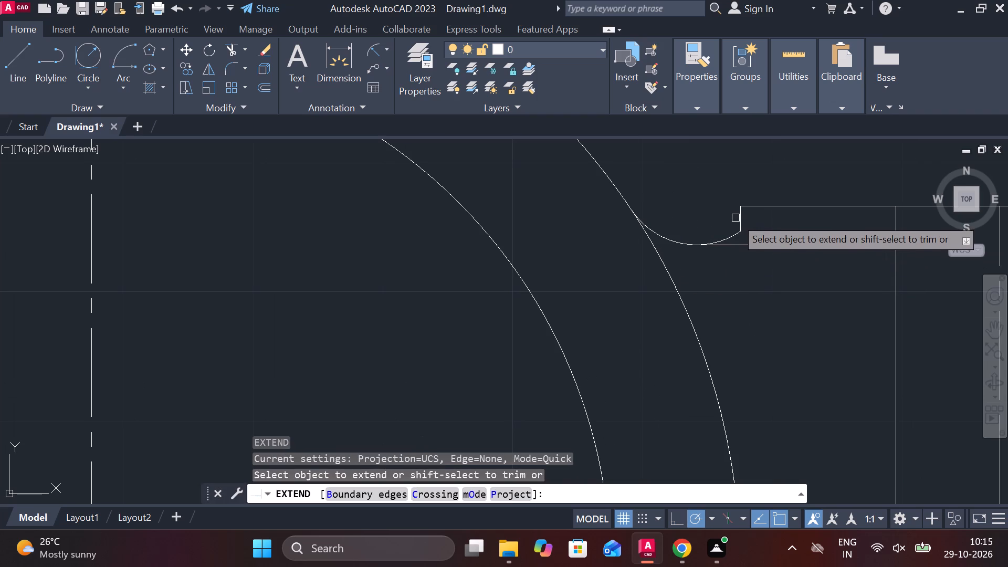
{"action": "left_click", "coordinate": [742, 219]}
{"action": "key", "text": "Escape"}
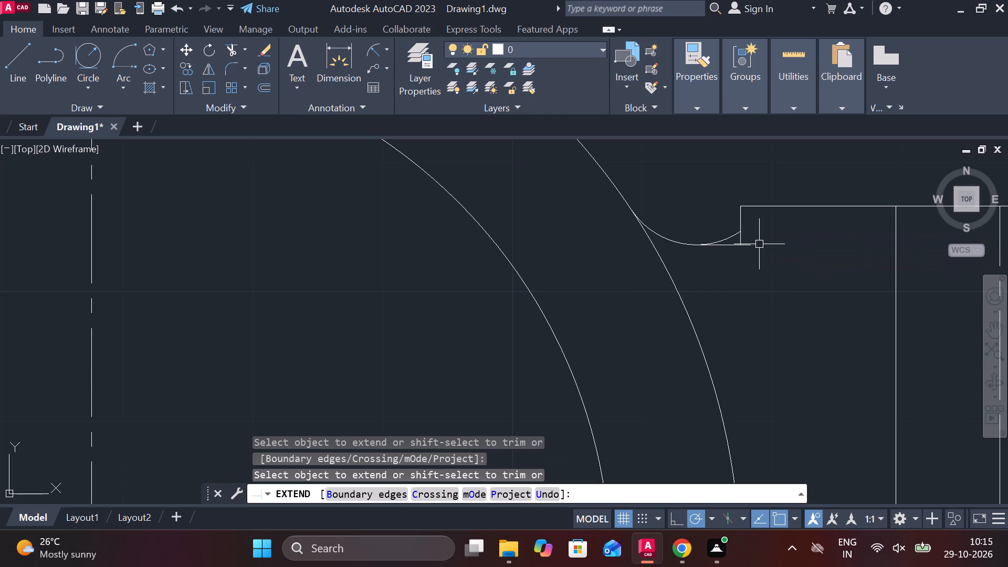
Trim the right fillet arc's rising end and the horizontal line's overhang past the boss's inner edge.
{"action": "type", "text": "TR"}
{"action": "key", "text": "space"}
{"action": "left_click", "coordinate": [729, 238]}
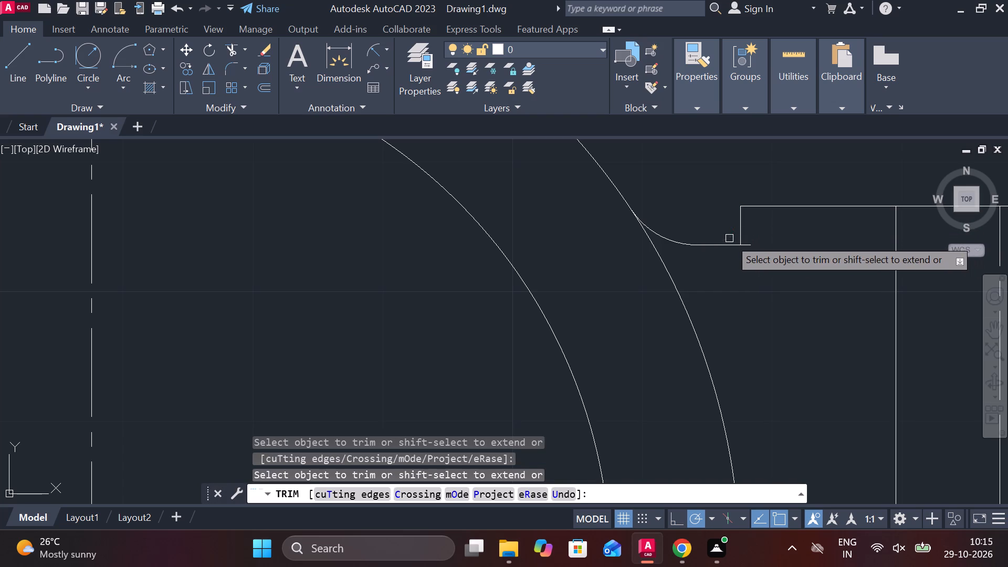
{"action": "left_click", "coordinate": [751, 246]}
{"action": "scroll", "coordinate": [751, 246], "scroll_direction": "down", "scroll_amount": 5}
{"action": "key", "text": "Escape"}
Move the remaining hatched washer onto the top face of the right boss, aligning its bore with the bolt hole's edge.
{"action": "middle_click_drag", "start_coordinate": [538, 296], "coordinate": [447, 279]}
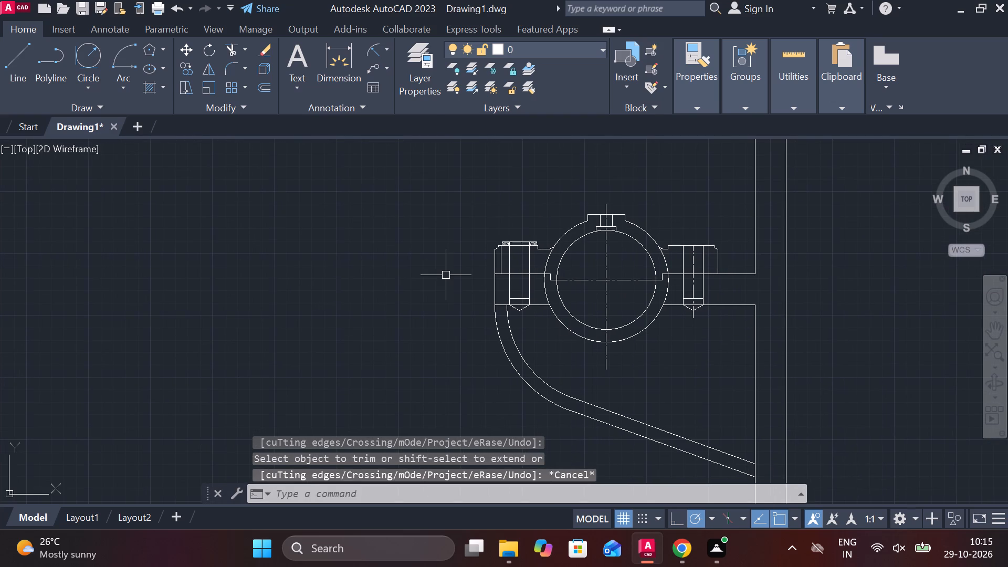
{"action": "scroll", "coordinate": [519, 235], "scroll_direction": "up", "scroll_amount": 3}
{"action": "scroll", "coordinate": [506, 245], "scroll_direction": "down", "scroll_amount": 3}
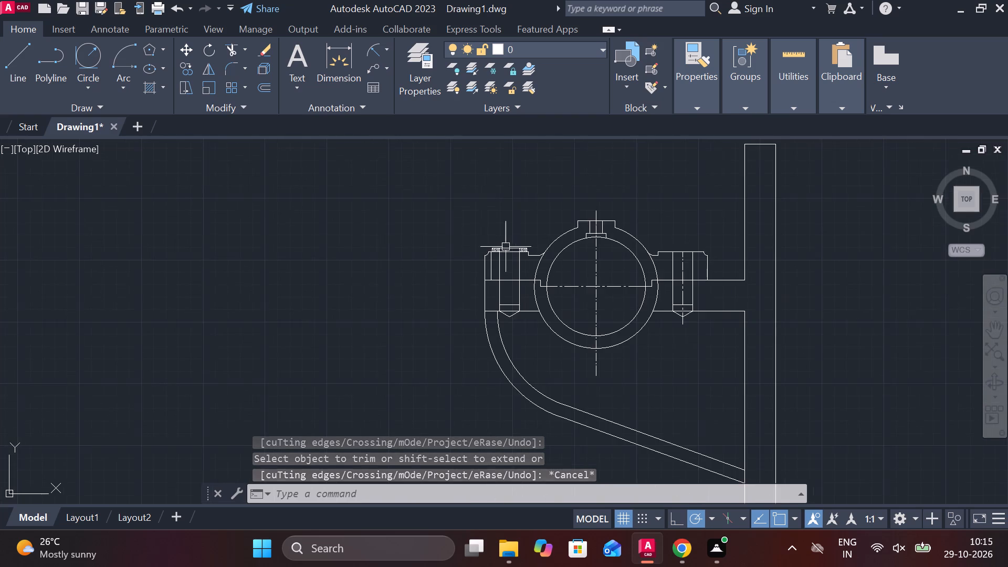
{"action": "middle_click_drag", "start_coordinate": [414, 230], "coordinate": [474, 282]}
{"action": "scroll", "coordinate": [458, 277], "scroll_direction": "down", "scroll_amount": 2}
{"action": "left_click_drag", "start_coordinate": [335, 176], "coordinate": [324, 170]}
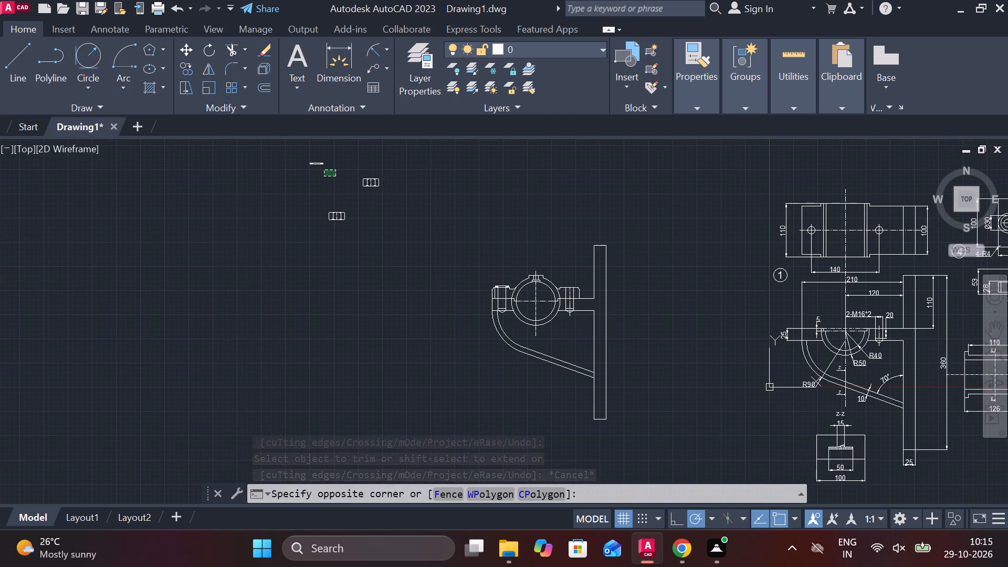
{"action": "left_click", "coordinate": [299, 153]}
{"action": "scroll", "coordinate": [299, 153], "scroll_direction": "up", "scroll_amount": 4}
{"action": "scroll", "coordinate": [358, 164], "scroll_direction": "up", "scroll_amount": 2}
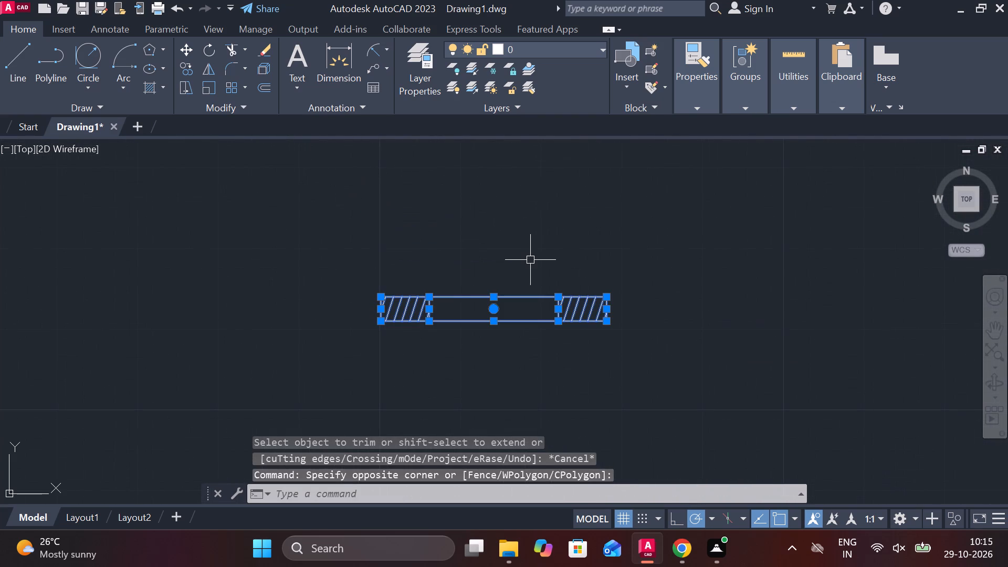
{"action": "key", "text": "m"}
{"action": "key", "text": "Return"}
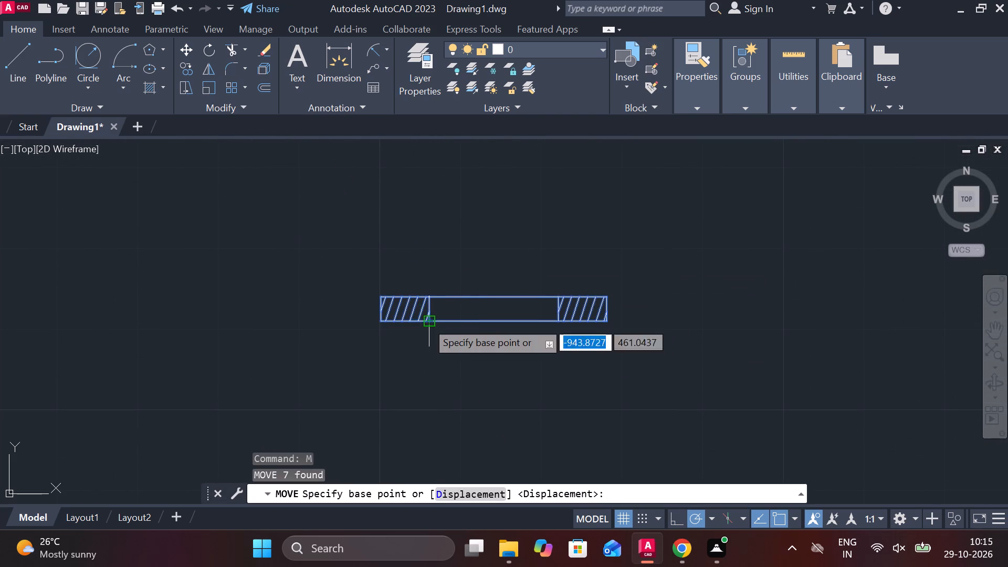
{"action": "left_click", "coordinate": [426, 321]}
{"action": "scroll", "coordinate": [426, 321], "scroll_direction": "down", "scroll_amount": 2}
{"action": "scroll", "coordinate": [606, 344], "scroll_direction": "down", "scroll_amount": 1}
{"action": "scroll", "coordinate": [728, 371], "scroll_direction": "down", "scroll_amount": 4}
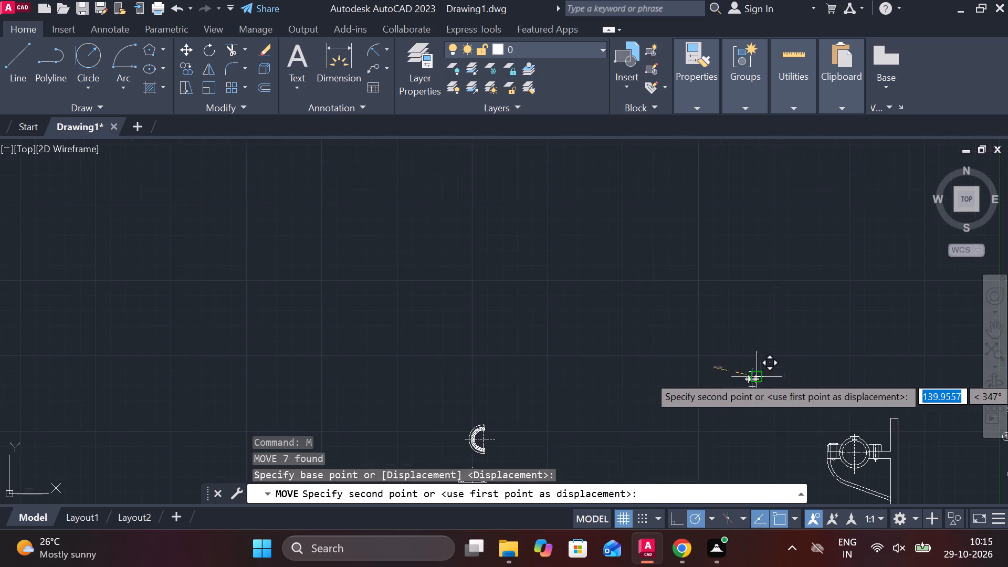
{"action": "middle_click_drag", "start_coordinate": [792, 395], "coordinate": [509, 262]}
{"action": "scroll", "coordinate": [599, 291], "scroll_direction": "up", "scroll_amount": 3}
{"action": "scroll", "coordinate": [552, 342], "scroll_direction": "up", "scroll_amount": 3}
{"action": "middle_click_drag", "start_coordinate": [568, 361], "coordinate": [545, 316]}
{"action": "middle_click_drag", "start_coordinate": [539, 364], "coordinate": [482, 286]}
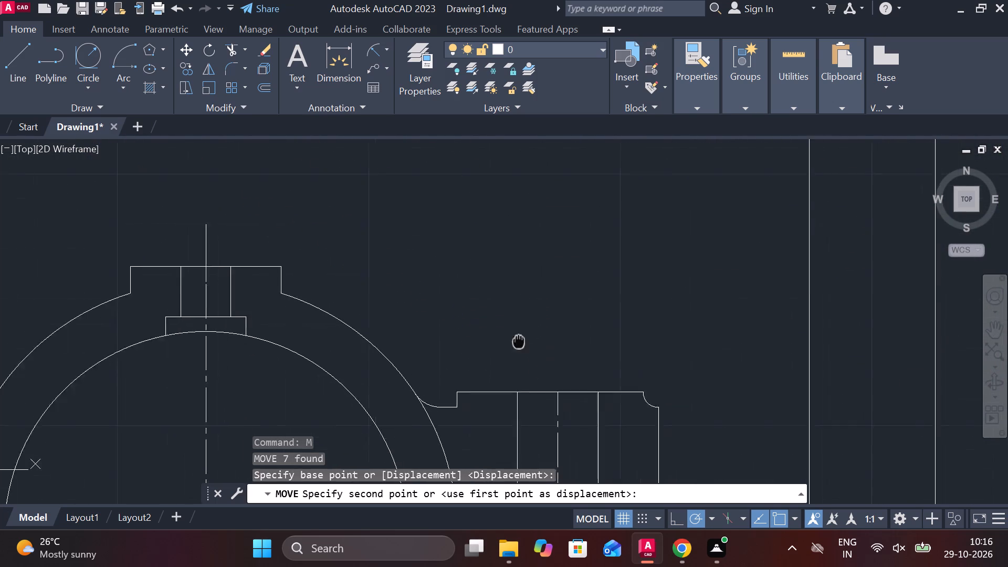
{"action": "middle_click_drag", "start_coordinate": [482, 286], "coordinate": [459, 199]}
{"action": "scroll", "coordinate": [483, 232], "scroll_direction": "up", "scroll_amount": 2}
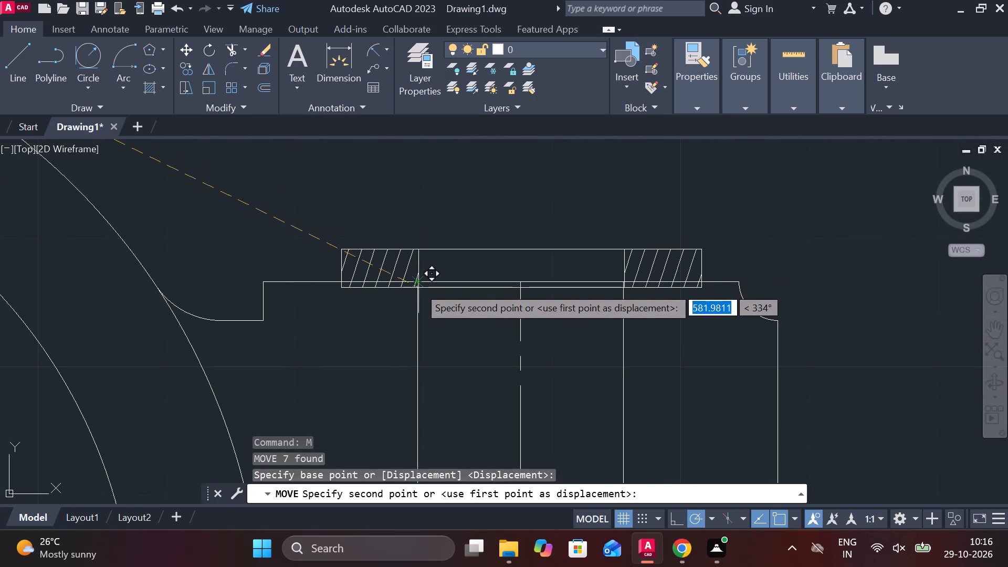
{"action": "left_click", "coordinate": [418, 279]}
Move the lower loose hexagonal bolt head onto the left washer by its bottom midpoint, centred on the washer's top edge.
{"action": "scroll", "coordinate": [505, 273], "scroll_direction": "down", "scroll_amount": 4}
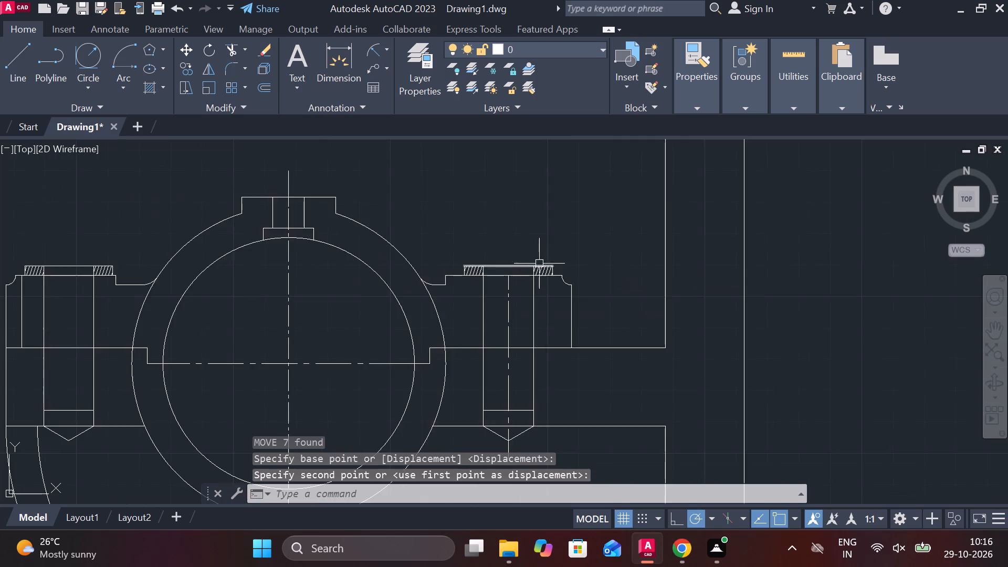
{"action": "scroll", "coordinate": [539, 264], "scroll_direction": "down", "scroll_amount": 2}
{"action": "scroll", "coordinate": [222, 291], "scroll_direction": "down", "scroll_amount": 2}
{"action": "middle_click_drag", "start_coordinate": [239, 288], "coordinate": [582, 266]}
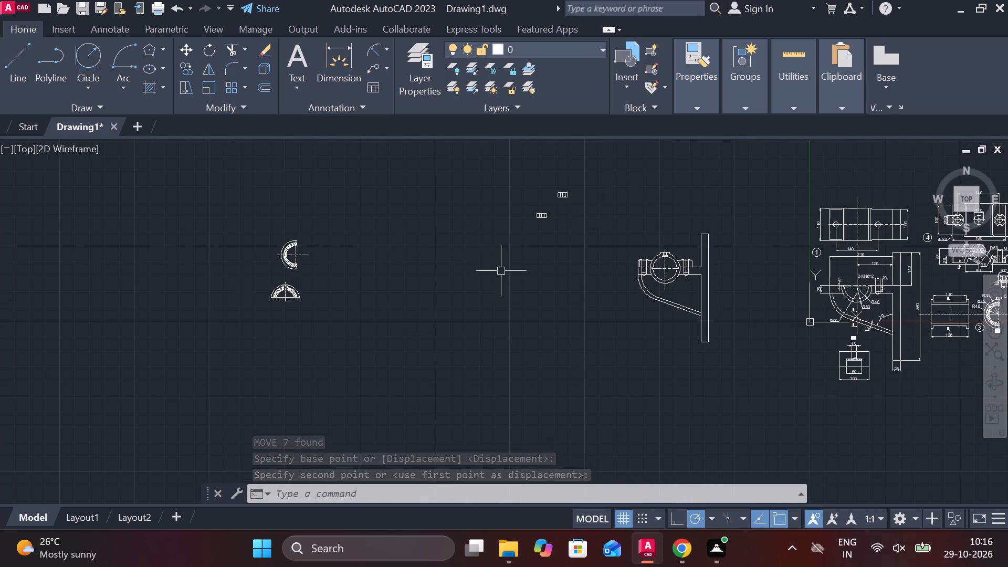
{"action": "scroll", "coordinate": [586, 247], "scroll_direction": "up", "scroll_amount": 2}
{"action": "middle_click_drag", "start_coordinate": [529, 222], "coordinate": [548, 257]}
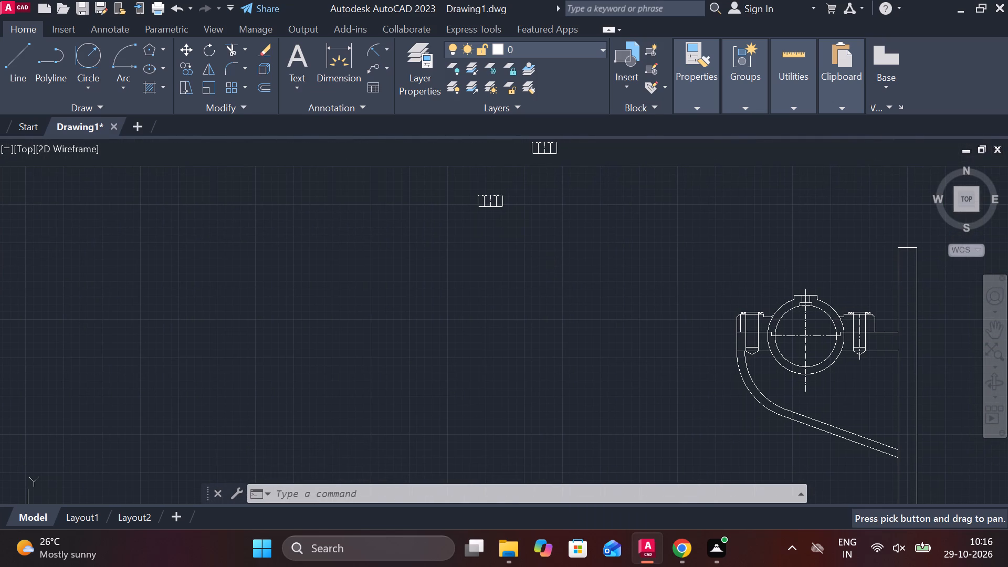
{"action": "middle_click_drag", "start_coordinate": [564, 230], "coordinate": [564, 253]}
{"action": "scroll", "coordinate": [498, 237], "scroll_direction": "up", "scroll_amount": 2}
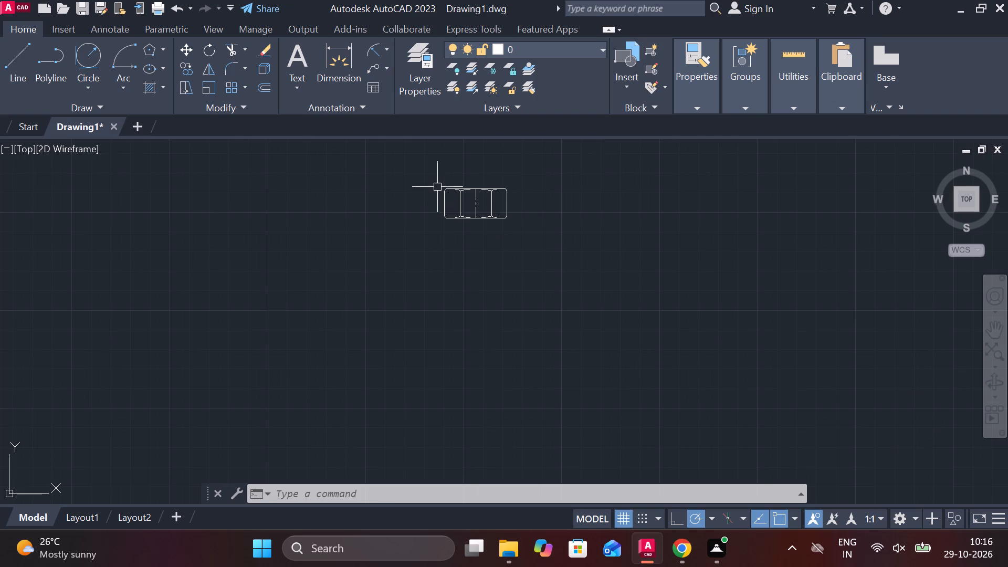
{"action": "left_click", "coordinate": [437, 186]}
{"action": "left_click", "coordinate": [554, 229]}
{"action": "key", "text": "m"}
{"action": "key", "text": "Return"}
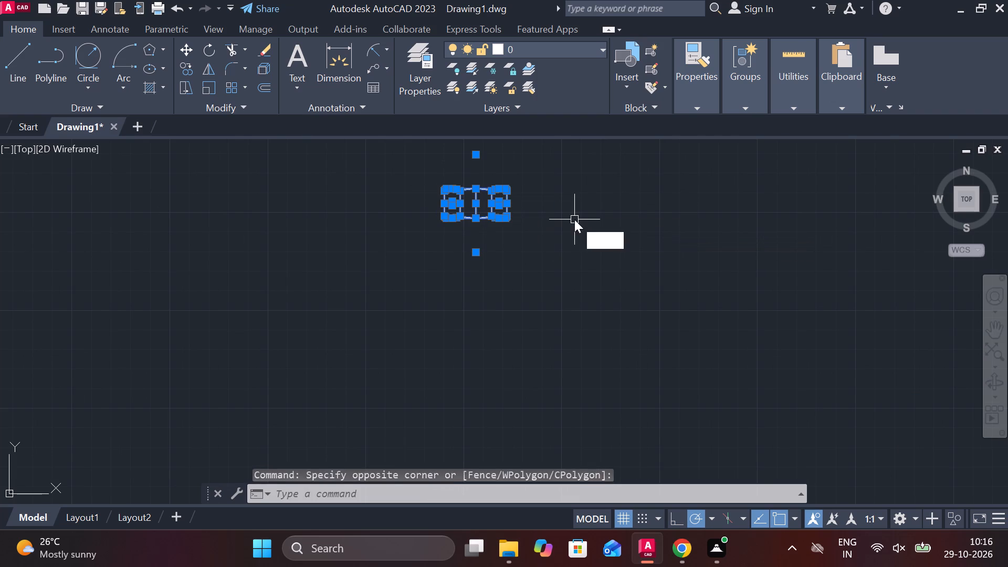
{"action": "left_click", "coordinate": [480, 222]}
{"action": "scroll", "coordinate": [498, 233], "scroll_direction": "down", "scroll_amount": 2}
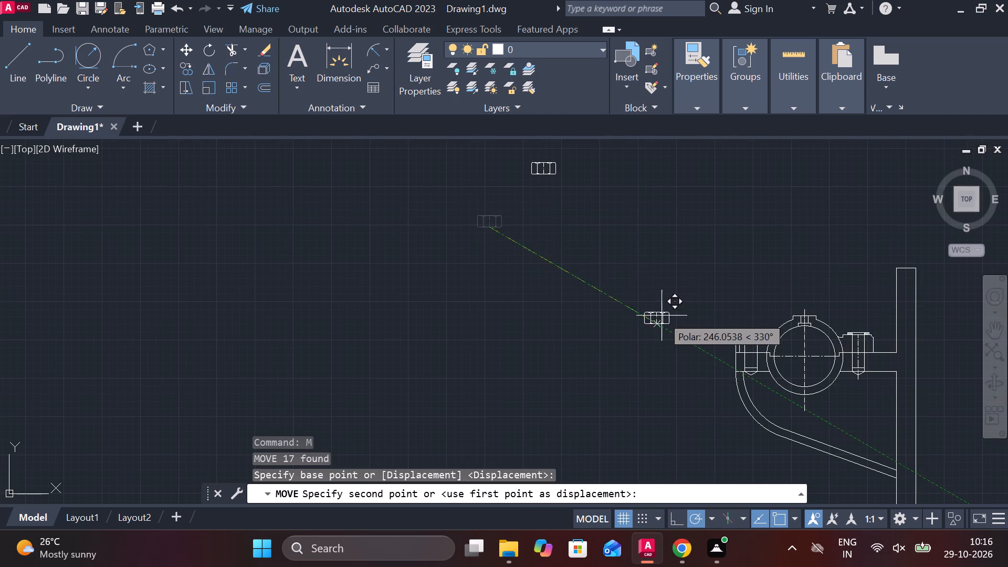
{"action": "scroll", "coordinate": [749, 322], "scroll_direction": "up", "scroll_amount": 1}
{"action": "middle_click_drag", "start_coordinate": [749, 322], "coordinate": [481, 272]}
{"action": "scroll", "coordinate": [503, 277], "scroll_direction": "up", "scroll_amount": 4}
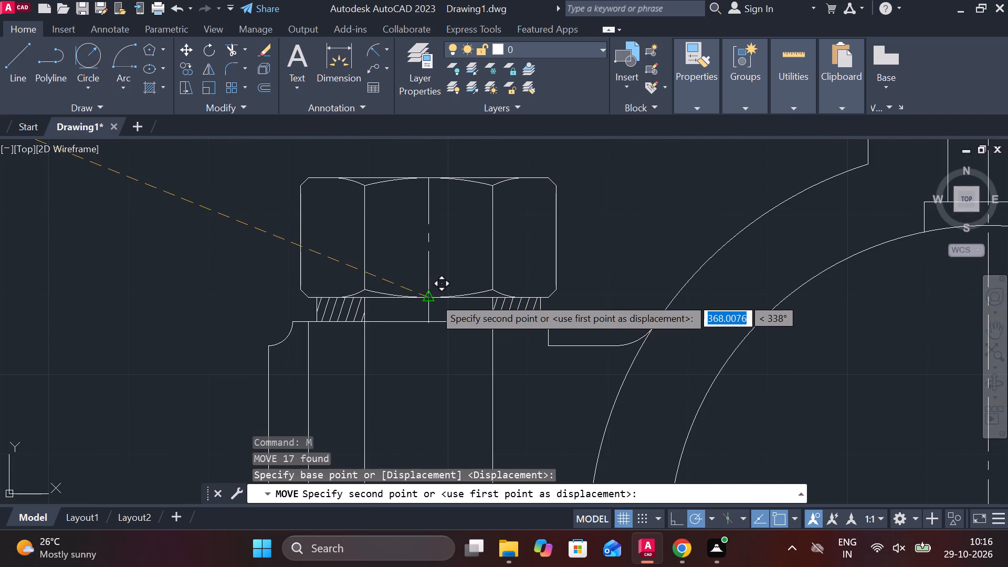
{"action": "left_click", "coordinate": [434, 297]}
Move the remaining hexagonal bolt head onto the right washer by its bottom midpoint, centred on the washer's top edge.
{"action": "scroll", "coordinate": [457, 291], "scroll_direction": "down", "scroll_amount": 4}
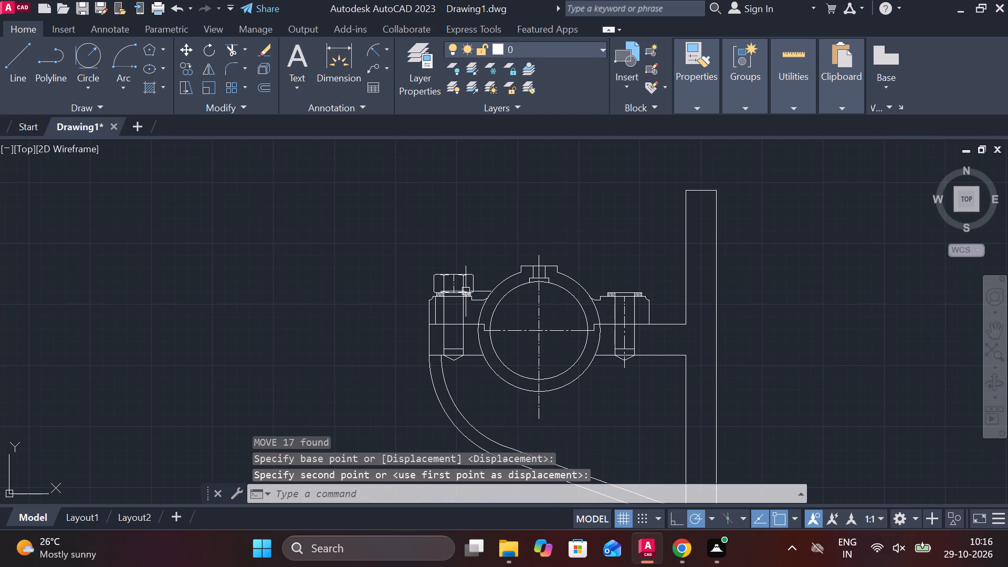
{"action": "scroll", "coordinate": [466, 291], "scroll_direction": "down", "scroll_amount": 1}
{"action": "middle_click_drag", "start_coordinate": [337, 230], "coordinate": [430, 333]}
{"action": "scroll", "coordinate": [430, 334], "scroll_direction": "down", "scroll_amount": 1}
{"action": "left_click", "coordinate": [339, 233]}
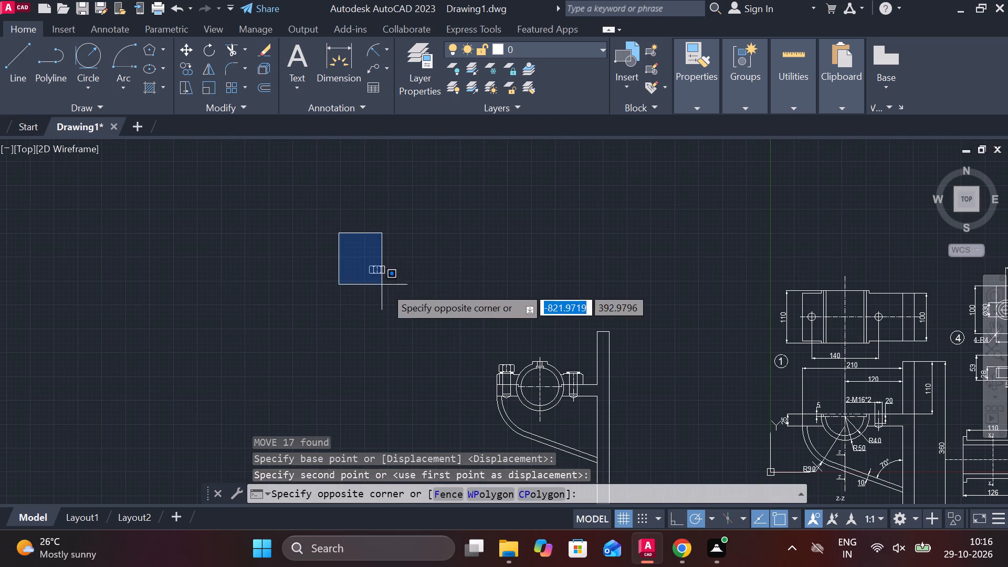
{"action": "left_click", "coordinate": [411, 301]}
{"action": "key", "text": "m"}
{"action": "key", "text": "Return"}
{"action": "scroll", "coordinate": [386, 283], "scroll_direction": "up", "scroll_amount": 4}
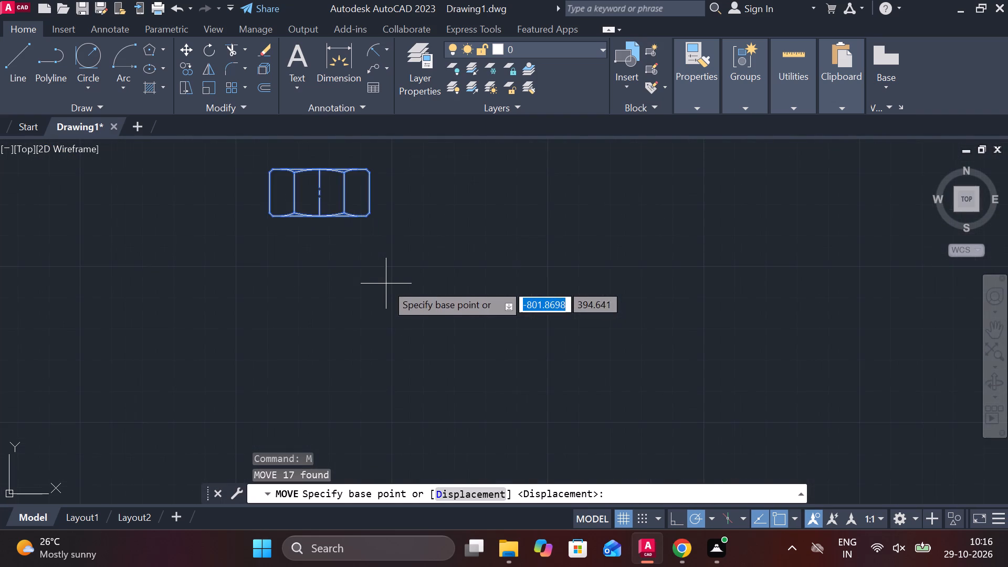
{"action": "left_click", "coordinate": [318, 214]}
{"action": "scroll", "coordinate": [318, 214], "scroll_direction": "down", "scroll_amount": 3}
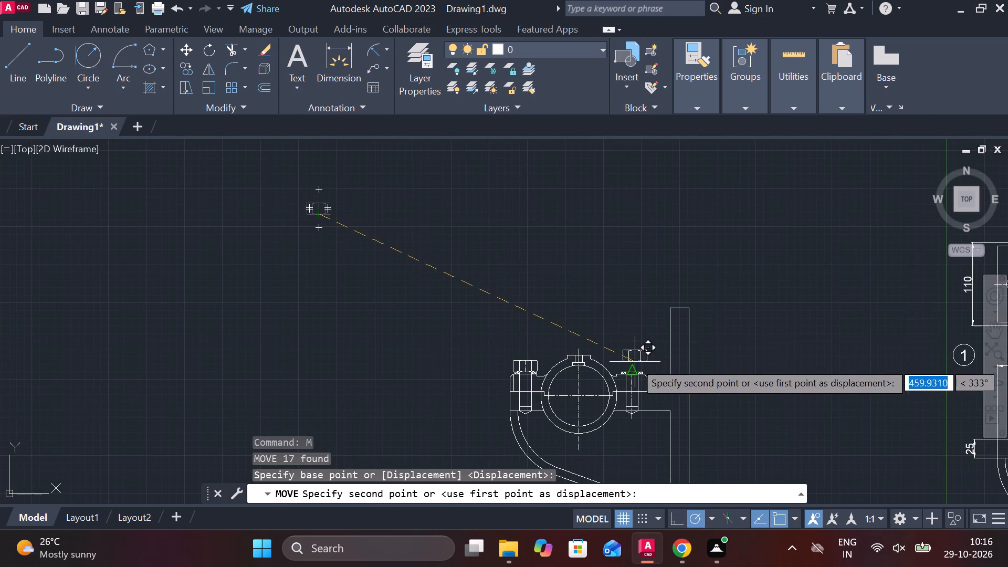
{"action": "scroll", "coordinate": [635, 362], "scroll_direction": "up", "scroll_amount": 3}
{"action": "middle_click_drag", "start_coordinate": [635, 362], "coordinate": [529, 234]}
{"action": "scroll", "coordinate": [520, 251], "scroll_direction": "up", "scroll_amount": 2}
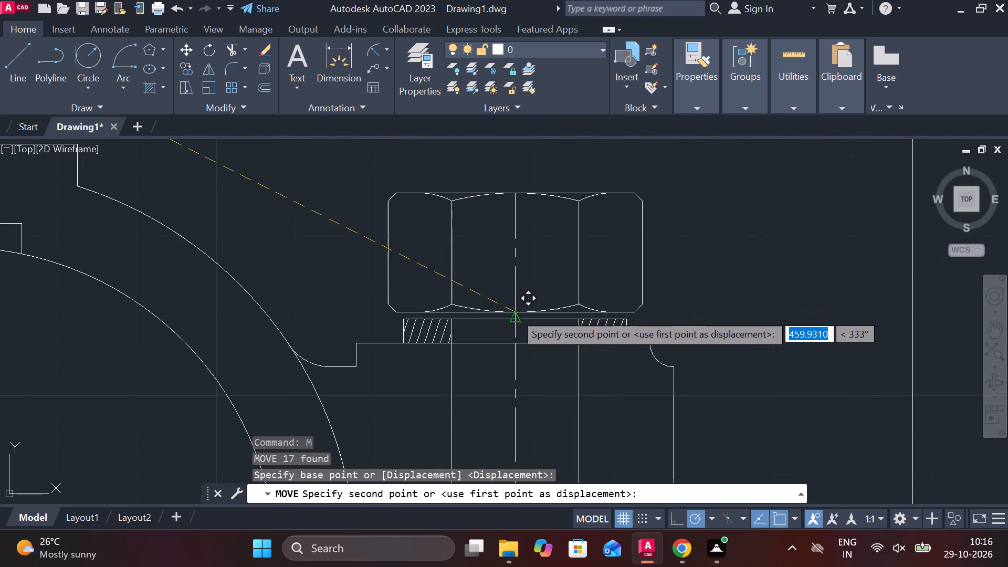
{"action": "left_click", "coordinate": [514, 319]}
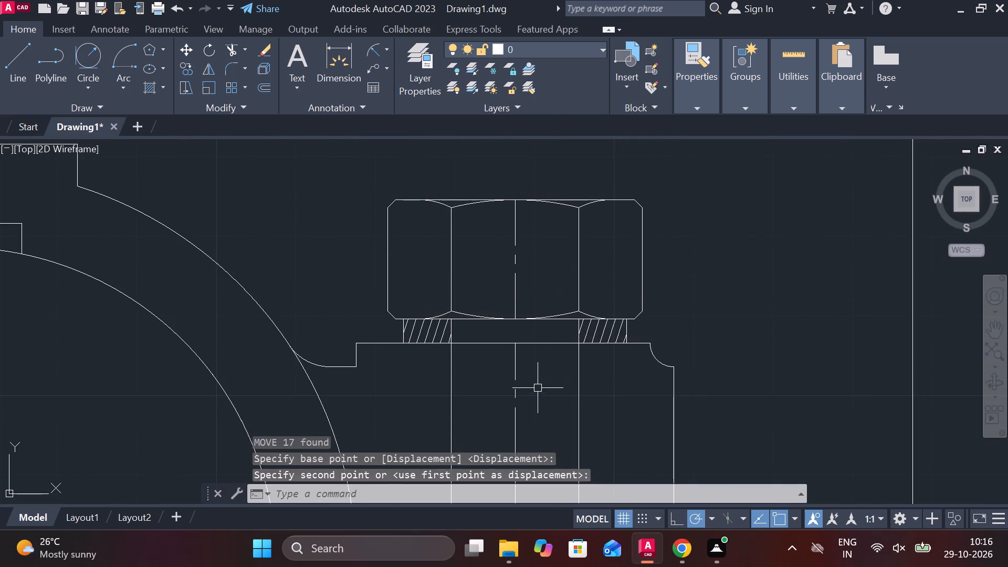
Extend the right hole's centreline up to its bolt head and the left bolt head's centreline down through its hole.
{"action": "key", "text": "Escape"}
{"action": "type", "text": "EX"}
{"action": "key", "text": "space"}
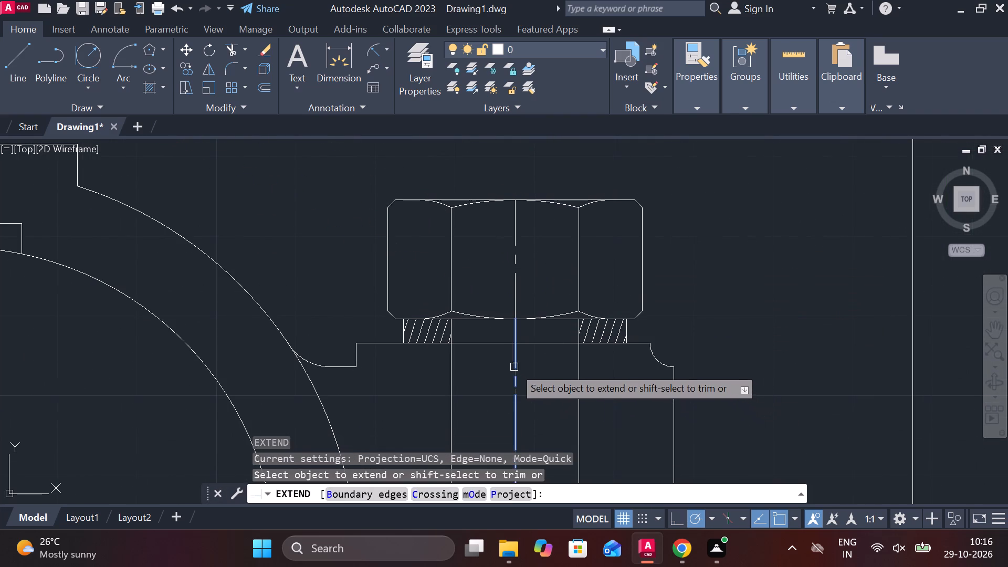
{"action": "left_click", "coordinate": [514, 367]}
{"action": "scroll", "coordinate": [524, 367], "scroll_direction": "down", "scroll_amount": 4}
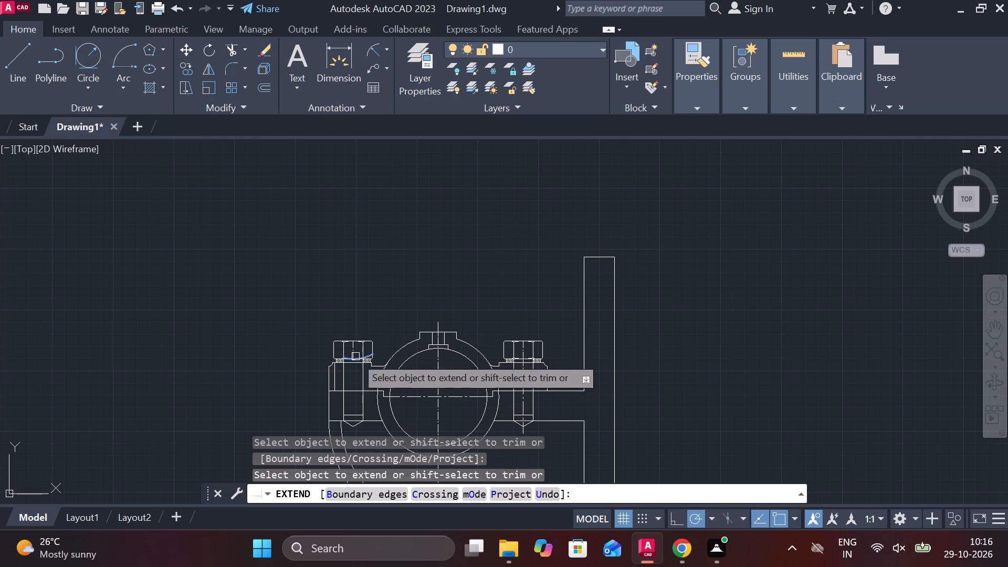
{"action": "left_click", "coordinate": [354, 351]}
{"action": "left_click", "coordinate": [354, 353]}
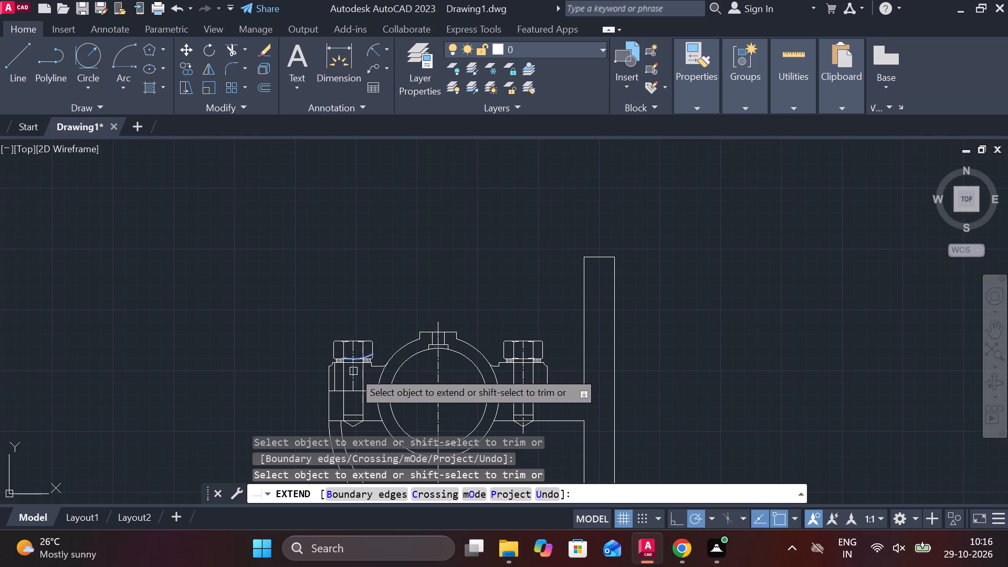
{"action": "left_click", "coordinate": [353, 373]}
{"action": "left_click", "coordinate": [356, 387]}
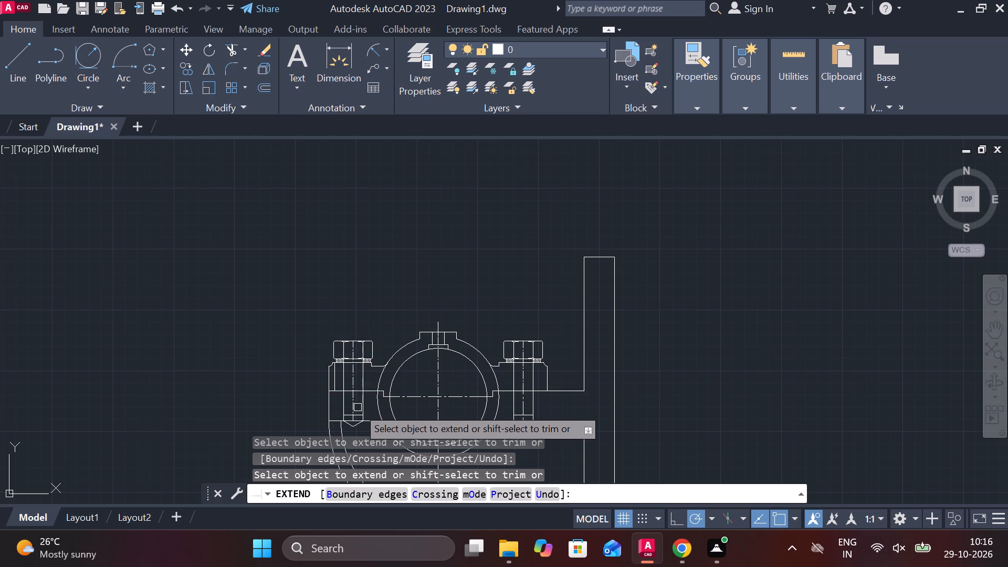
{"action": "left_click", "coordinate": [354, 408]}
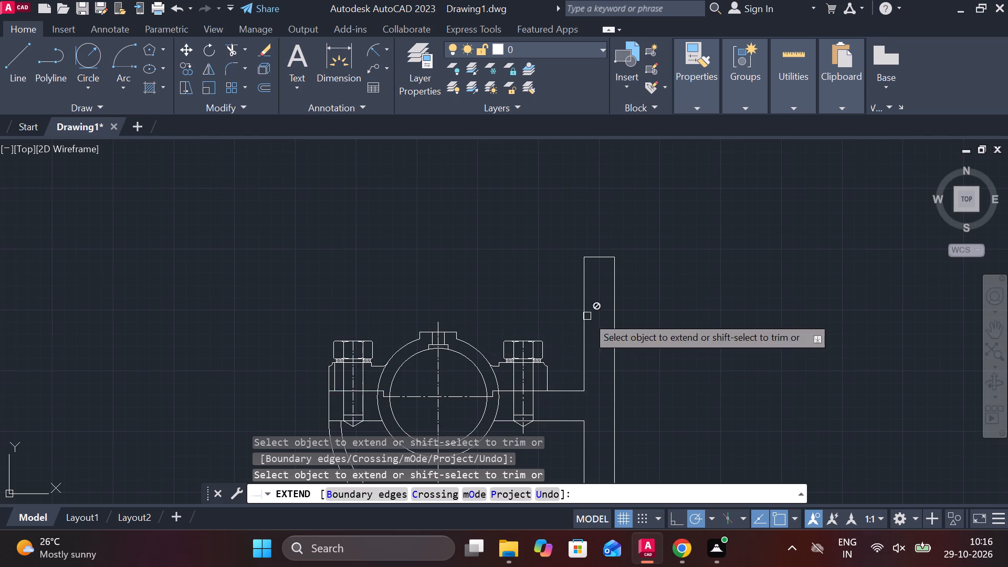
{"action": "key", "text": "Escape"}
Rotate the lower hatched half-bush view with its centrelines by 180 degrees so its open side faces up.
{"action": "middle_click_drag", "start_coordinate": [670, 340], "coordinate": [664, 341]}
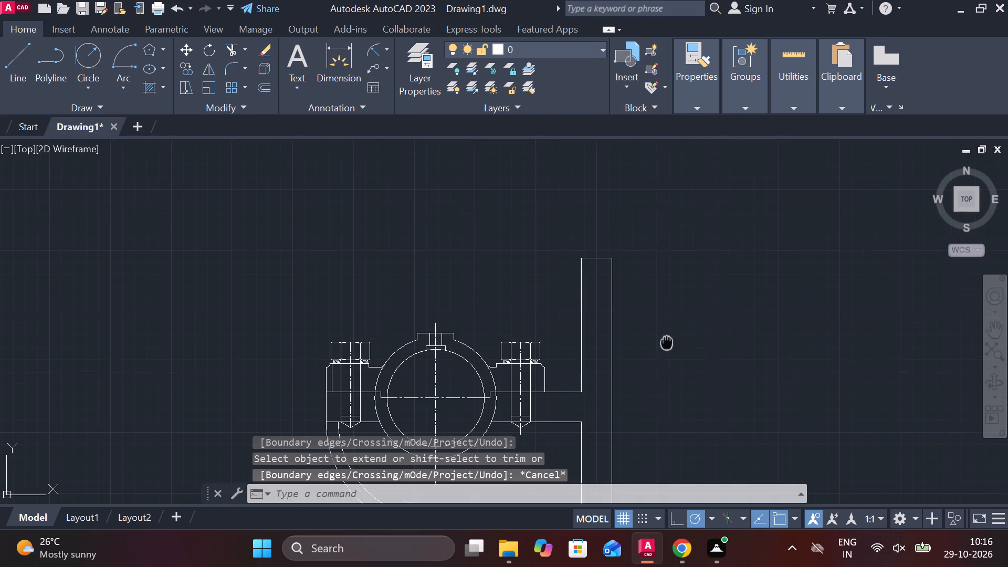
{"action": "middle_click_drag", "start_coordinate": [664, 341], "coordinate": [667, 210]}
{"action": "scroll", "coordinate": [683, 214], "scroll_direction": "down", "scroll_amount": 2}
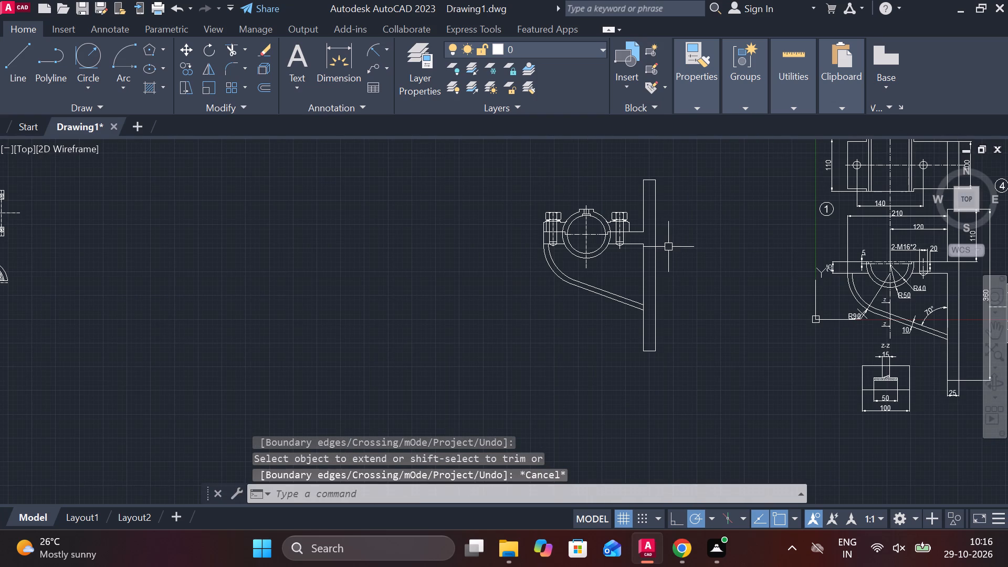
{"action": "scroll", "coordinate": [695, 263], "scroll_direction": "down", "scroll_amount": 1}
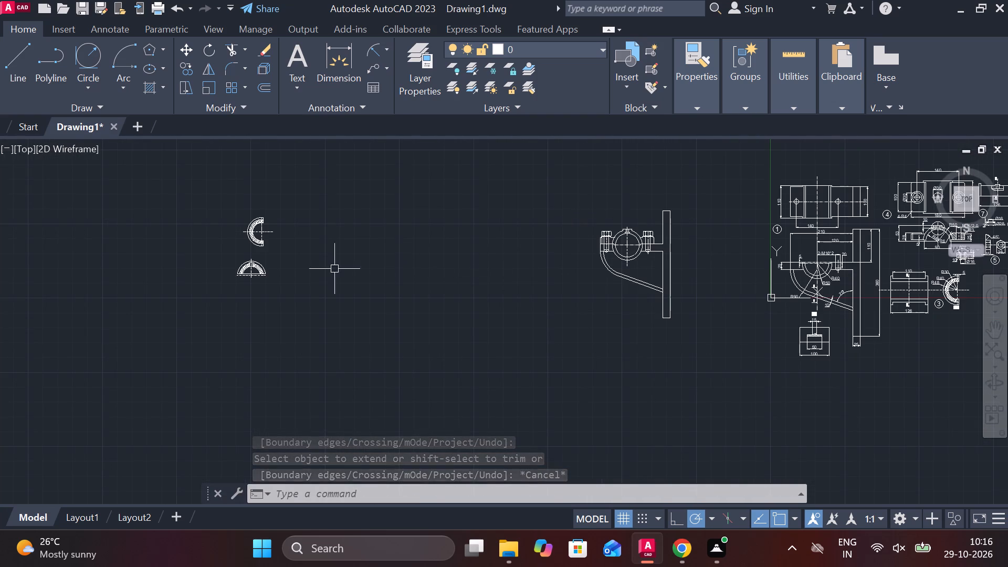
{"action": "scroll", "coordinate": [223, 240], "scroll_direction": "up", "scroll_amount": 3}
{"action": "middle_click_drag", "start_coordinate": [331, 315], "coordinate": [317, 286]}
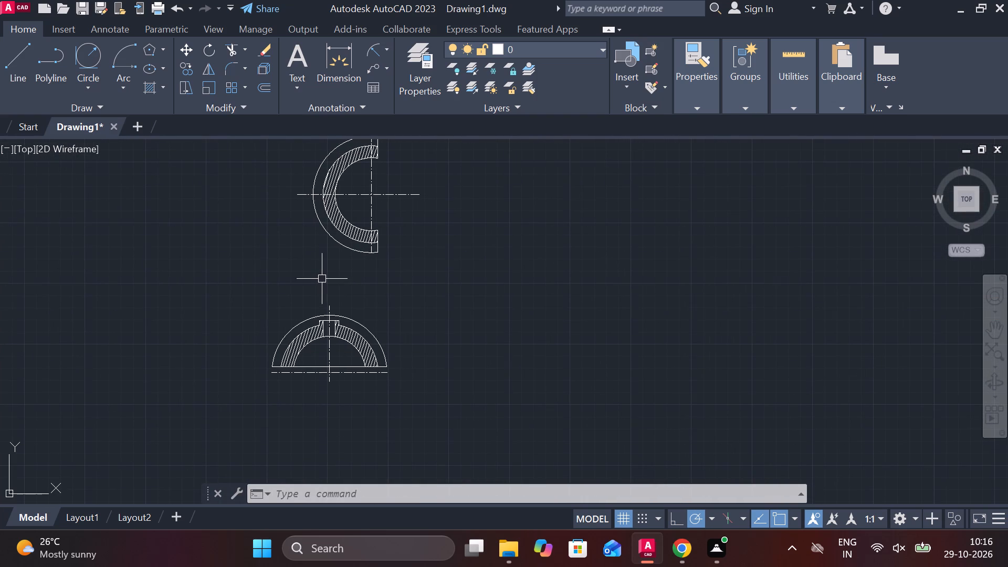
{"action": "scroll", "coordinate": [467, 295], "scroll_direction": "down", "scroll_amount": 2}
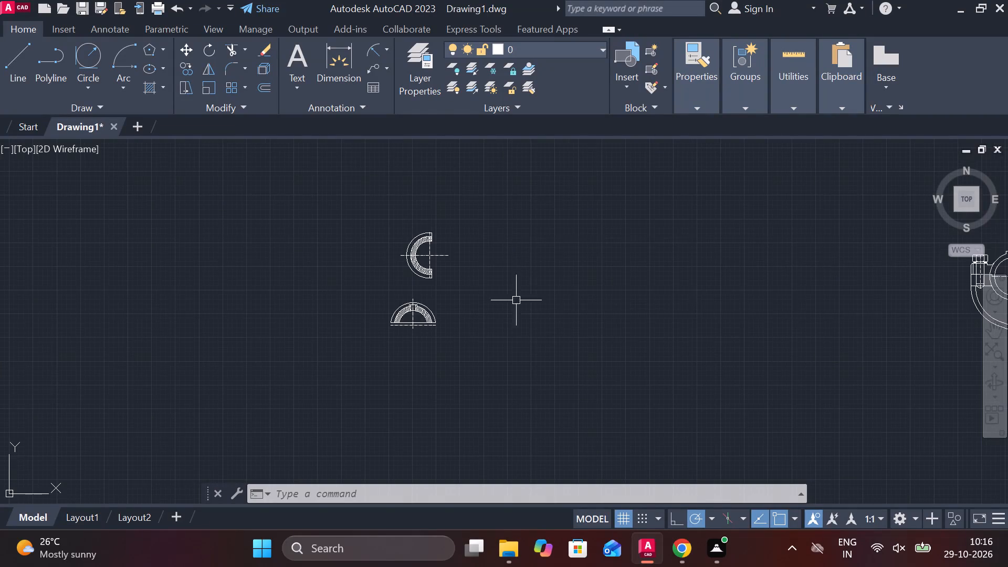
{"action": "middle_click_drag", "start_coordinate": [800, 306], "coordinate": [503, 270]}
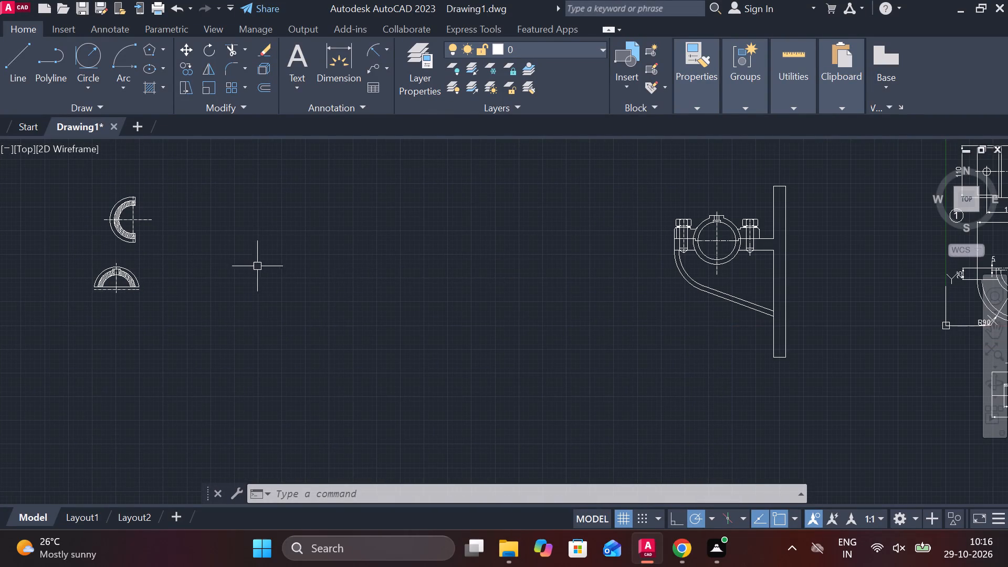
{"action": "middle_click_drag", "start_coordinate": [271, 267], "coordinate": [486, 258]}
{"action": "scroll", "coordinate": [301, 209], "scroll_direction": "up", "scroll_amount": 2}
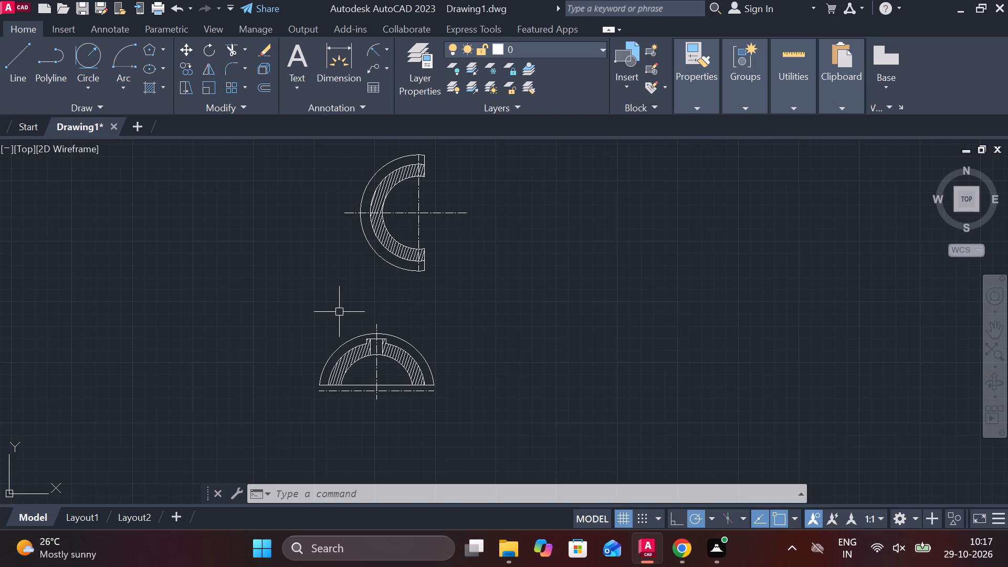
{"action": "middle_click_drag", "start_coordinate": [416, 337], "coordinate": [411, 339]}
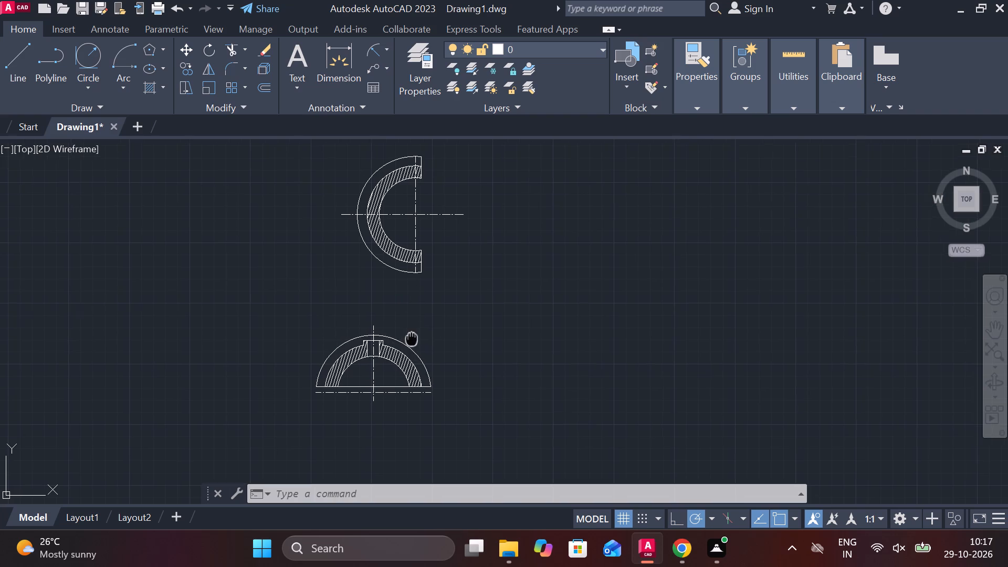
{"action": "middle_click_drag", "start_coordinate": [411, 339], "coordinate": [405, 321]}
{"action": "left_click", "coordinate": [241, 287]}
{"action": "left_click", "coordinate": [469, 394]}
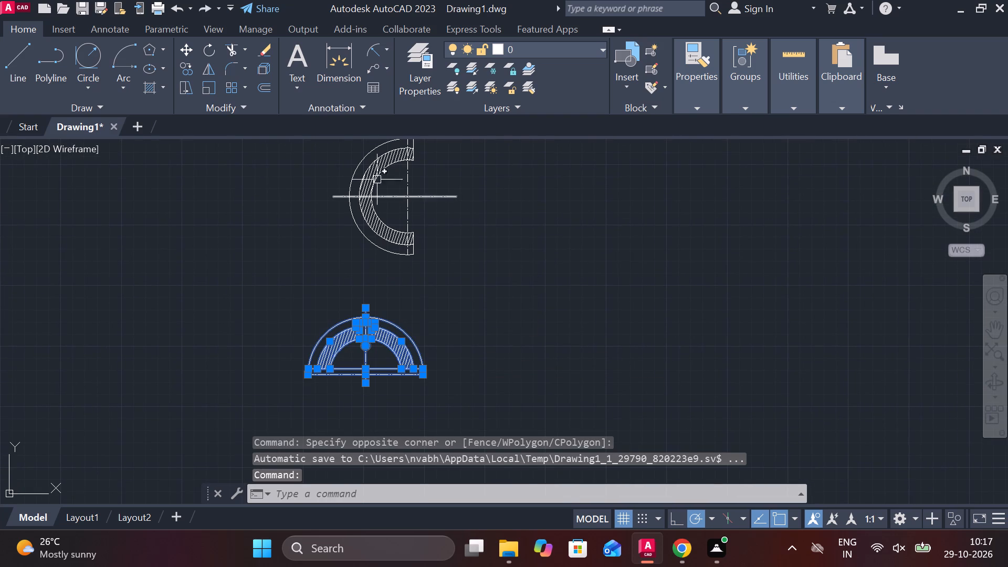
{"action": "left_click", "coordinate": [205, 50]}
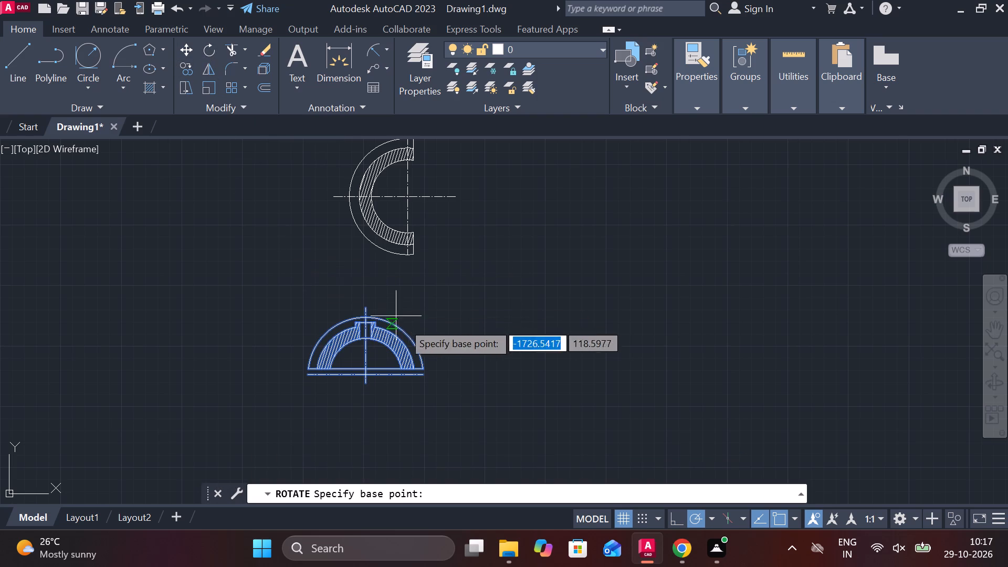
{"action": "left_click", "coordinate": [419, 328]}
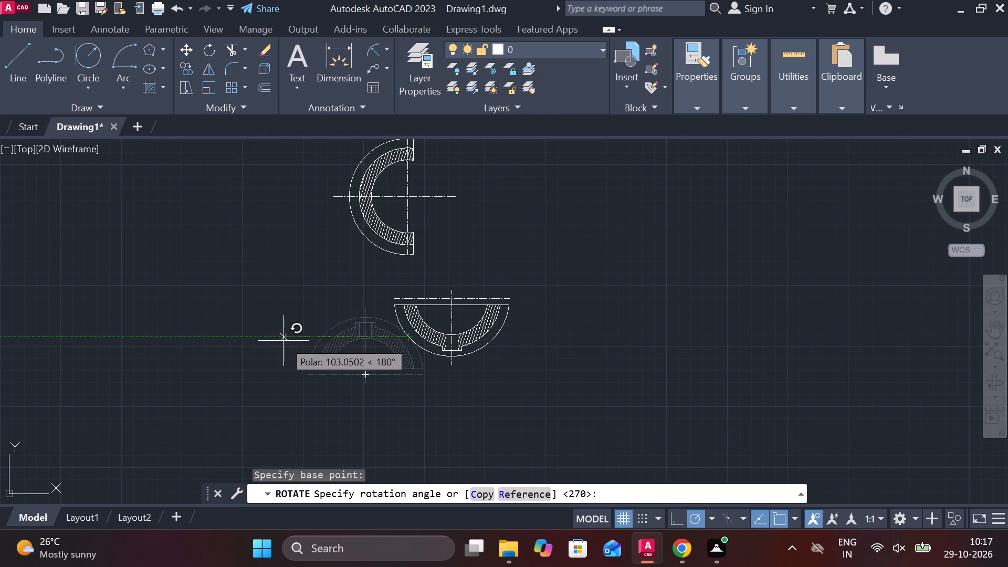
{"action": "left_click", "coordinate": [283, 341]}
{"action": "key", "text": "Escape"}
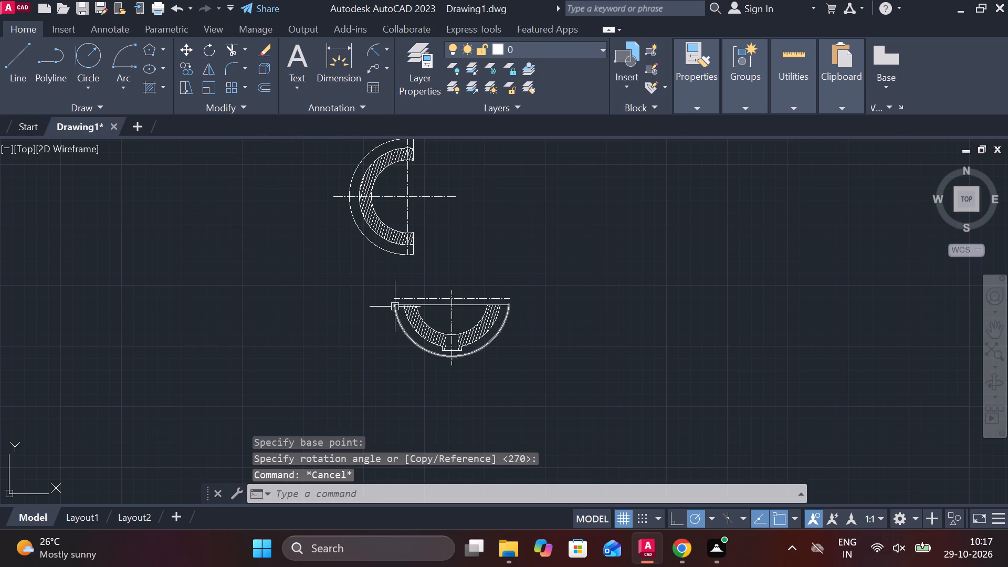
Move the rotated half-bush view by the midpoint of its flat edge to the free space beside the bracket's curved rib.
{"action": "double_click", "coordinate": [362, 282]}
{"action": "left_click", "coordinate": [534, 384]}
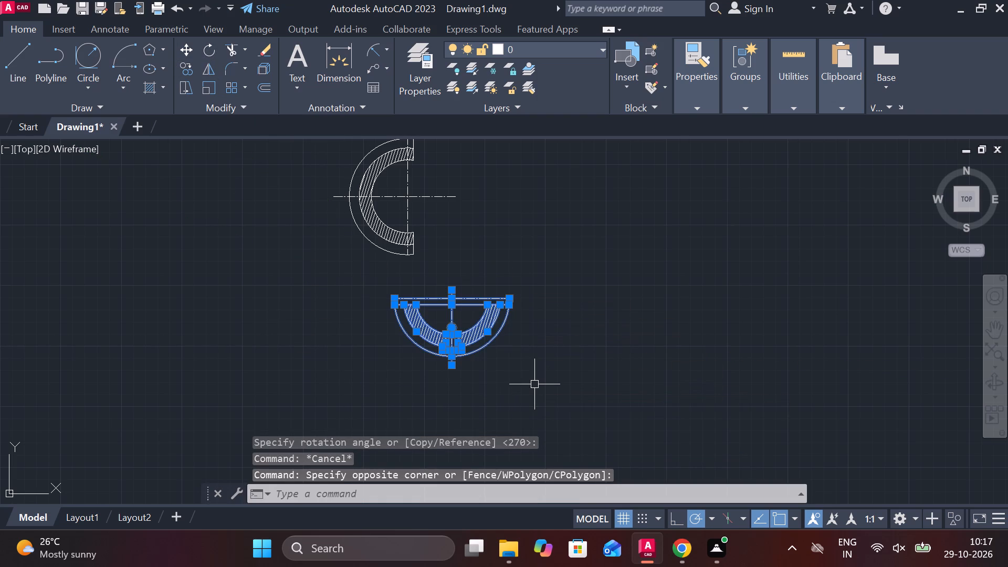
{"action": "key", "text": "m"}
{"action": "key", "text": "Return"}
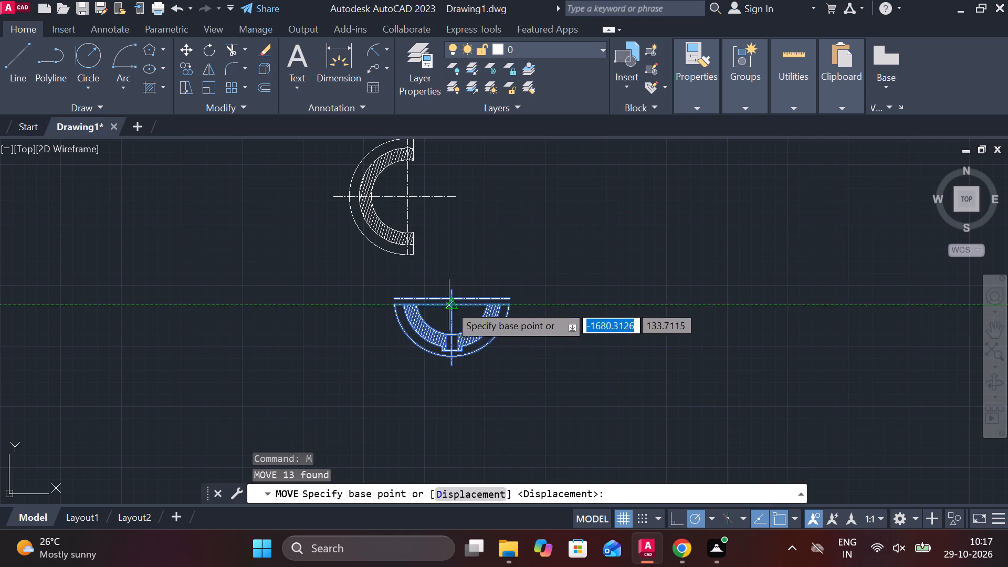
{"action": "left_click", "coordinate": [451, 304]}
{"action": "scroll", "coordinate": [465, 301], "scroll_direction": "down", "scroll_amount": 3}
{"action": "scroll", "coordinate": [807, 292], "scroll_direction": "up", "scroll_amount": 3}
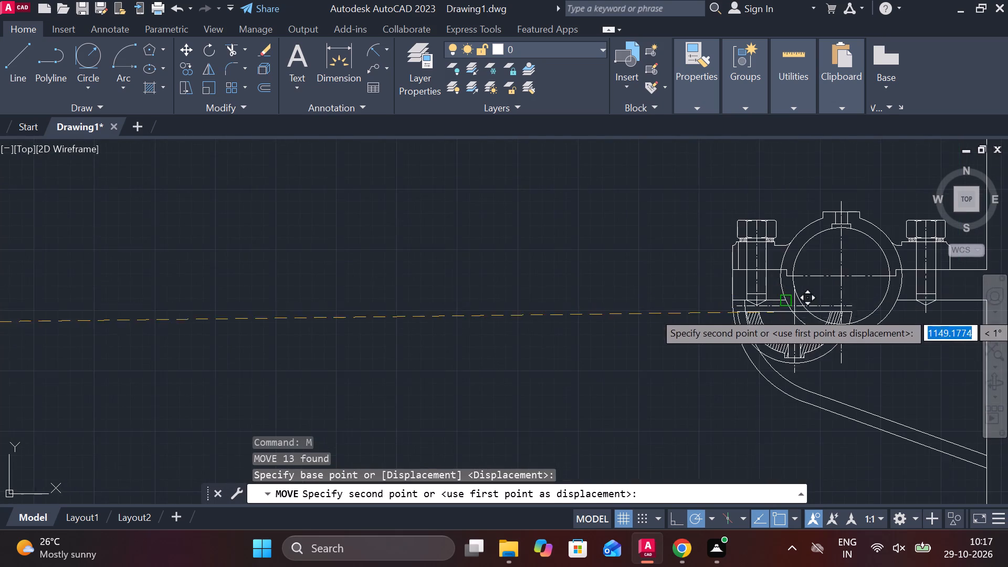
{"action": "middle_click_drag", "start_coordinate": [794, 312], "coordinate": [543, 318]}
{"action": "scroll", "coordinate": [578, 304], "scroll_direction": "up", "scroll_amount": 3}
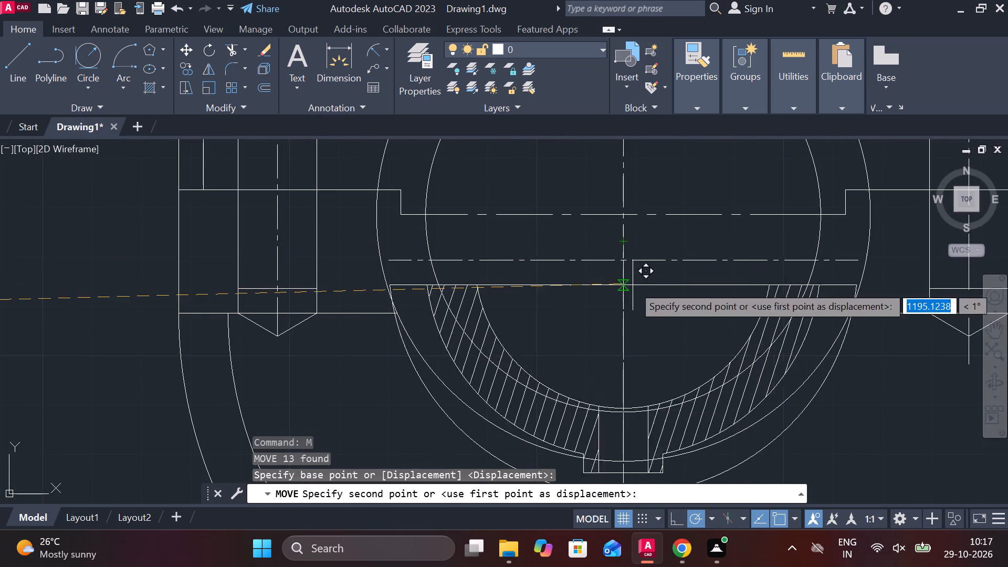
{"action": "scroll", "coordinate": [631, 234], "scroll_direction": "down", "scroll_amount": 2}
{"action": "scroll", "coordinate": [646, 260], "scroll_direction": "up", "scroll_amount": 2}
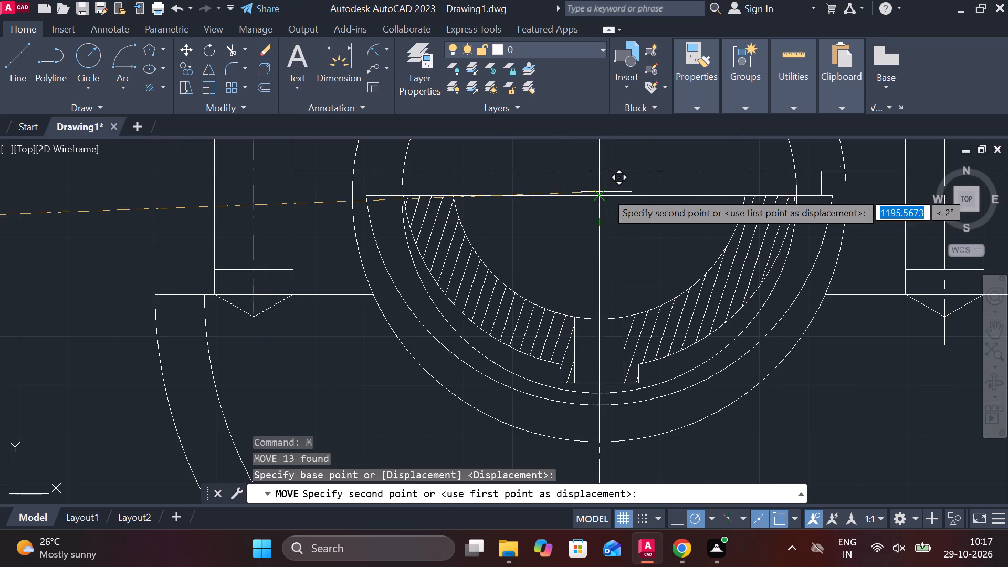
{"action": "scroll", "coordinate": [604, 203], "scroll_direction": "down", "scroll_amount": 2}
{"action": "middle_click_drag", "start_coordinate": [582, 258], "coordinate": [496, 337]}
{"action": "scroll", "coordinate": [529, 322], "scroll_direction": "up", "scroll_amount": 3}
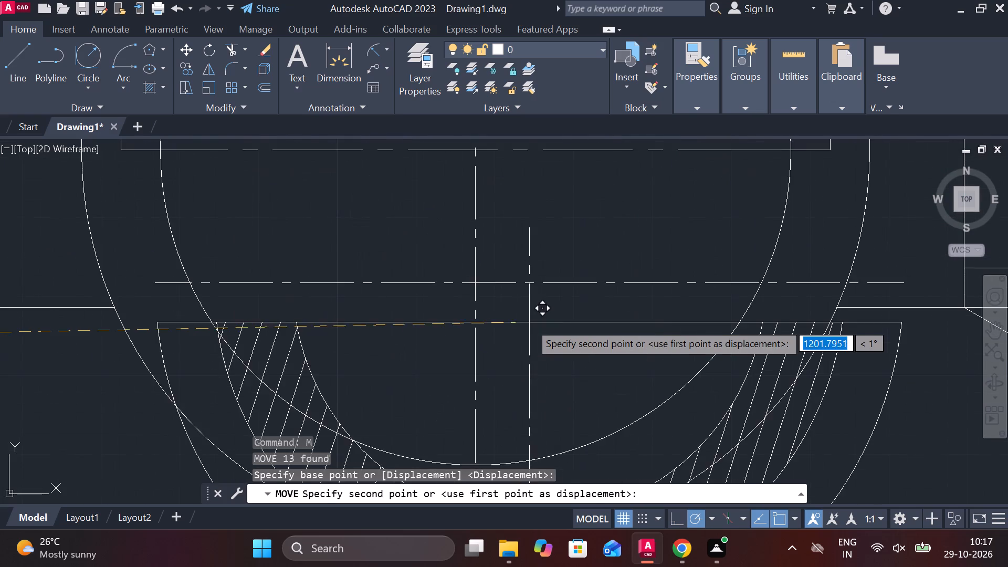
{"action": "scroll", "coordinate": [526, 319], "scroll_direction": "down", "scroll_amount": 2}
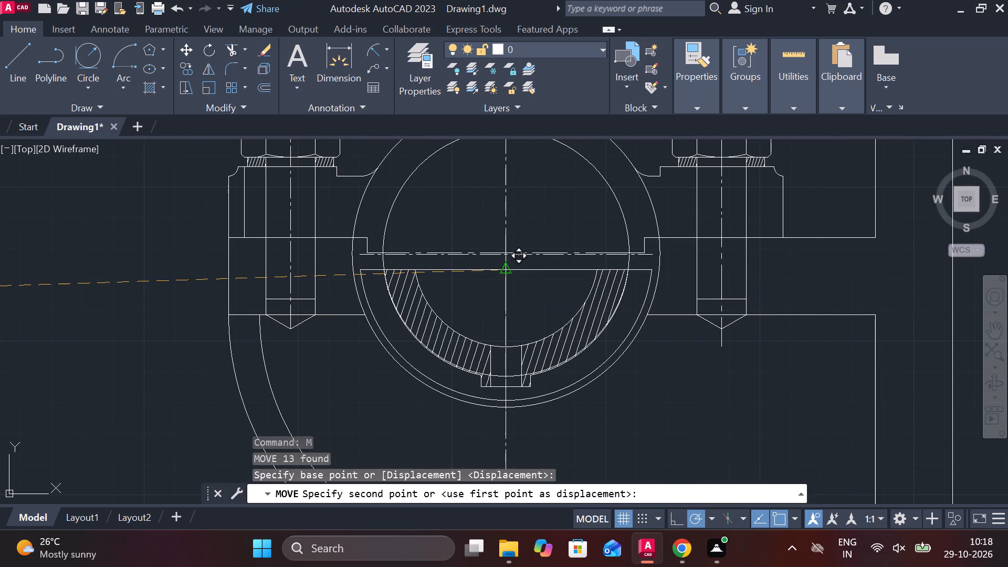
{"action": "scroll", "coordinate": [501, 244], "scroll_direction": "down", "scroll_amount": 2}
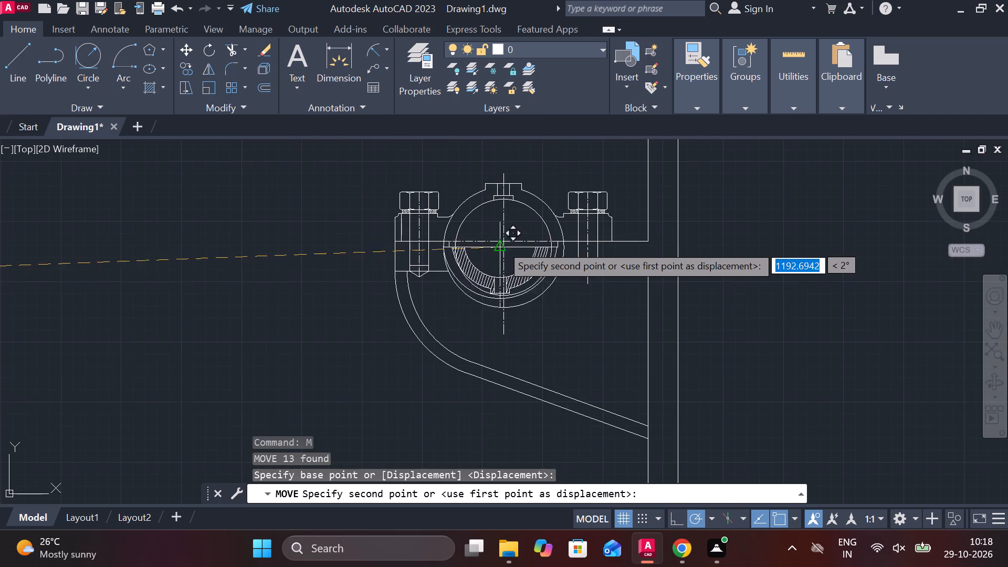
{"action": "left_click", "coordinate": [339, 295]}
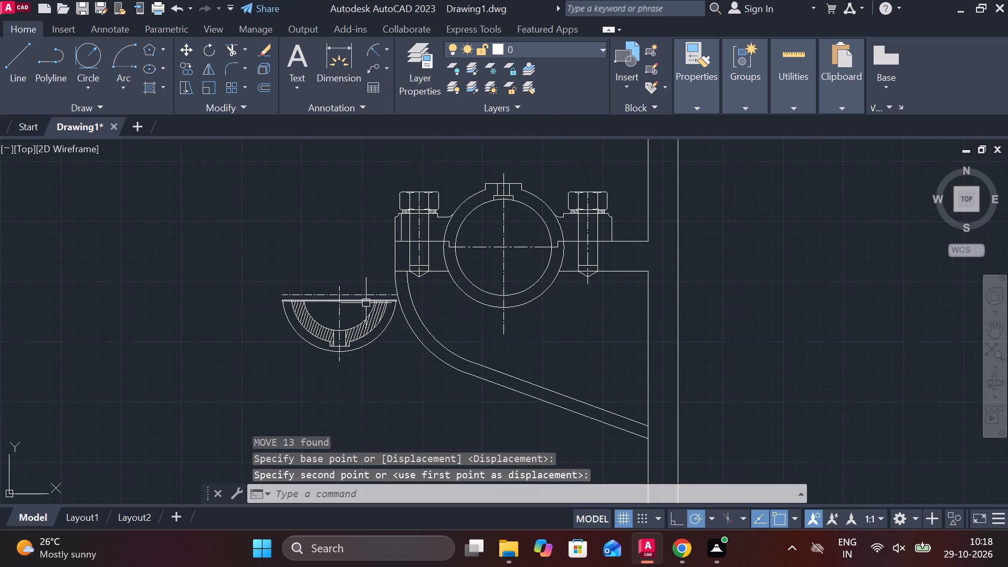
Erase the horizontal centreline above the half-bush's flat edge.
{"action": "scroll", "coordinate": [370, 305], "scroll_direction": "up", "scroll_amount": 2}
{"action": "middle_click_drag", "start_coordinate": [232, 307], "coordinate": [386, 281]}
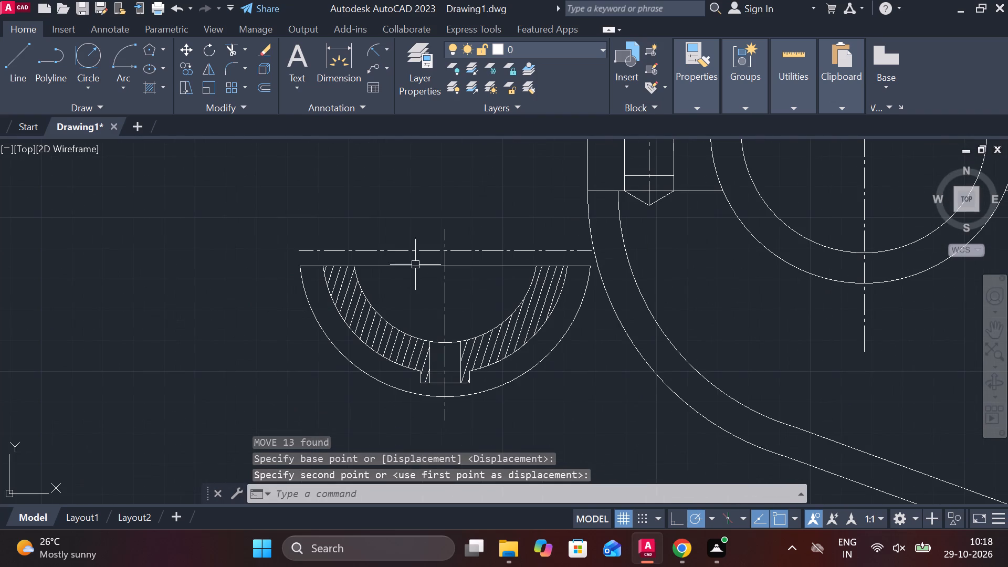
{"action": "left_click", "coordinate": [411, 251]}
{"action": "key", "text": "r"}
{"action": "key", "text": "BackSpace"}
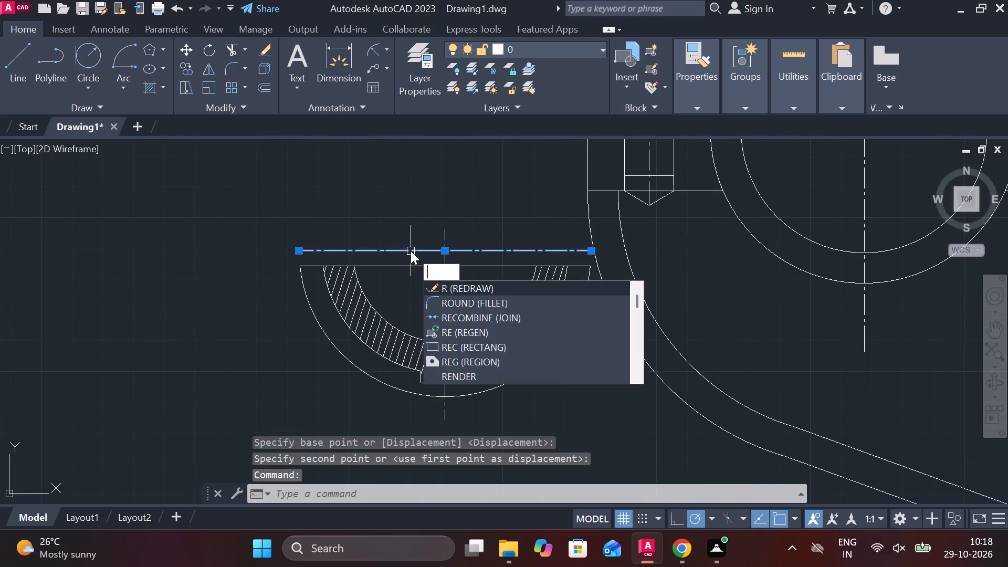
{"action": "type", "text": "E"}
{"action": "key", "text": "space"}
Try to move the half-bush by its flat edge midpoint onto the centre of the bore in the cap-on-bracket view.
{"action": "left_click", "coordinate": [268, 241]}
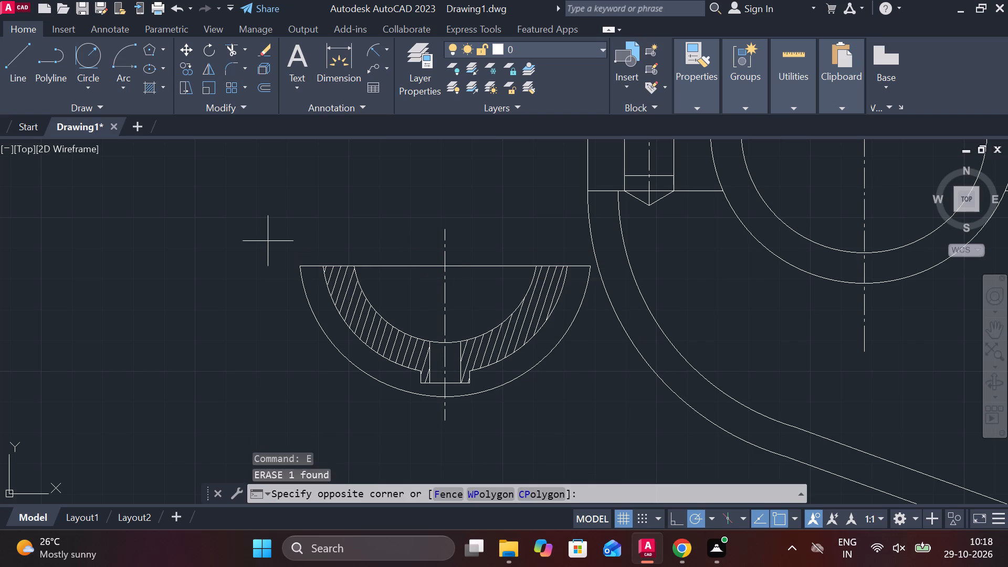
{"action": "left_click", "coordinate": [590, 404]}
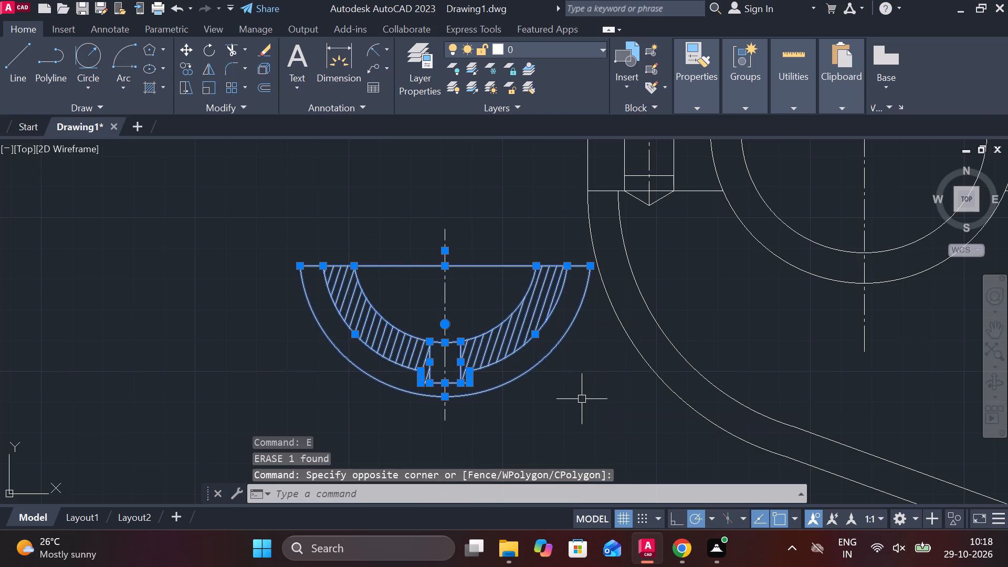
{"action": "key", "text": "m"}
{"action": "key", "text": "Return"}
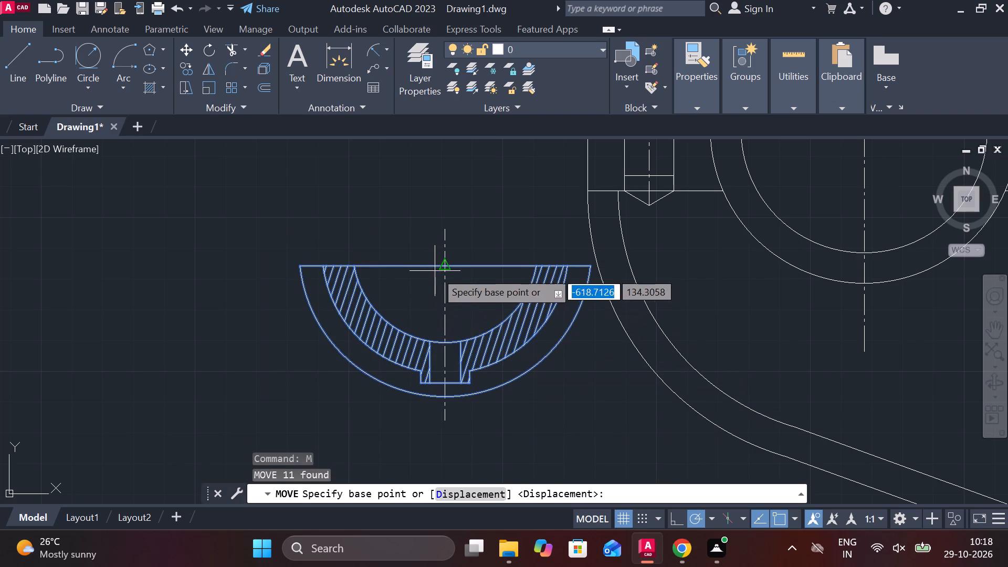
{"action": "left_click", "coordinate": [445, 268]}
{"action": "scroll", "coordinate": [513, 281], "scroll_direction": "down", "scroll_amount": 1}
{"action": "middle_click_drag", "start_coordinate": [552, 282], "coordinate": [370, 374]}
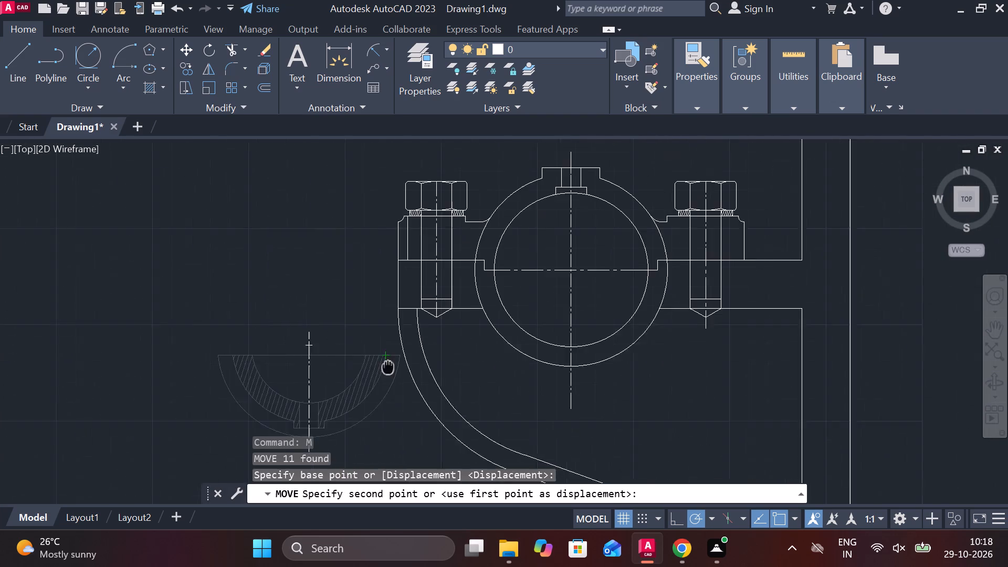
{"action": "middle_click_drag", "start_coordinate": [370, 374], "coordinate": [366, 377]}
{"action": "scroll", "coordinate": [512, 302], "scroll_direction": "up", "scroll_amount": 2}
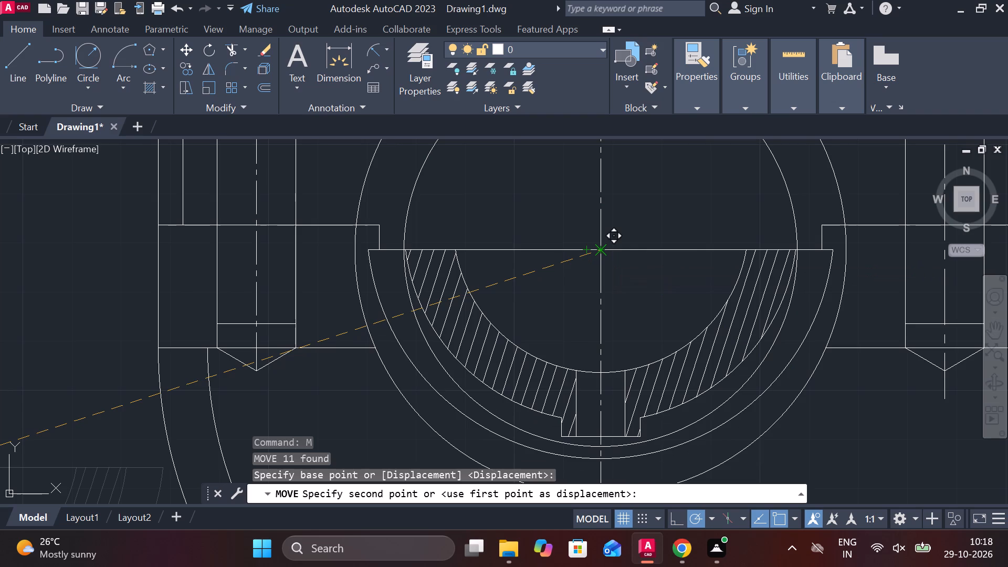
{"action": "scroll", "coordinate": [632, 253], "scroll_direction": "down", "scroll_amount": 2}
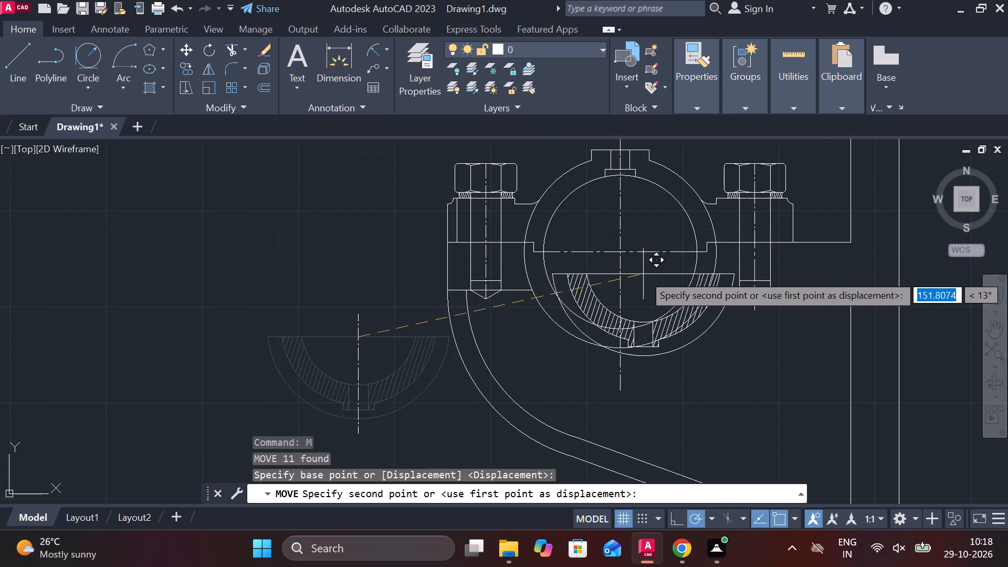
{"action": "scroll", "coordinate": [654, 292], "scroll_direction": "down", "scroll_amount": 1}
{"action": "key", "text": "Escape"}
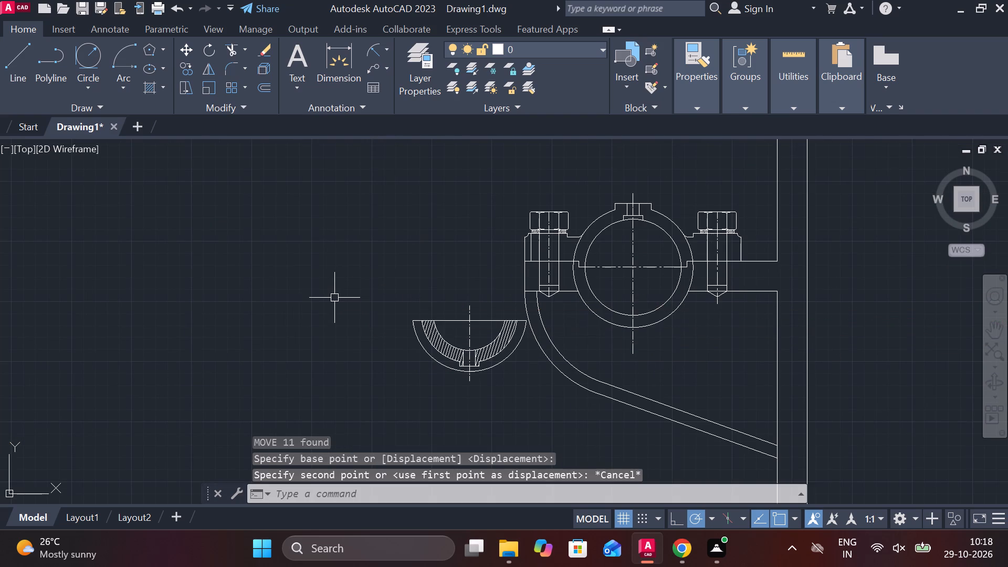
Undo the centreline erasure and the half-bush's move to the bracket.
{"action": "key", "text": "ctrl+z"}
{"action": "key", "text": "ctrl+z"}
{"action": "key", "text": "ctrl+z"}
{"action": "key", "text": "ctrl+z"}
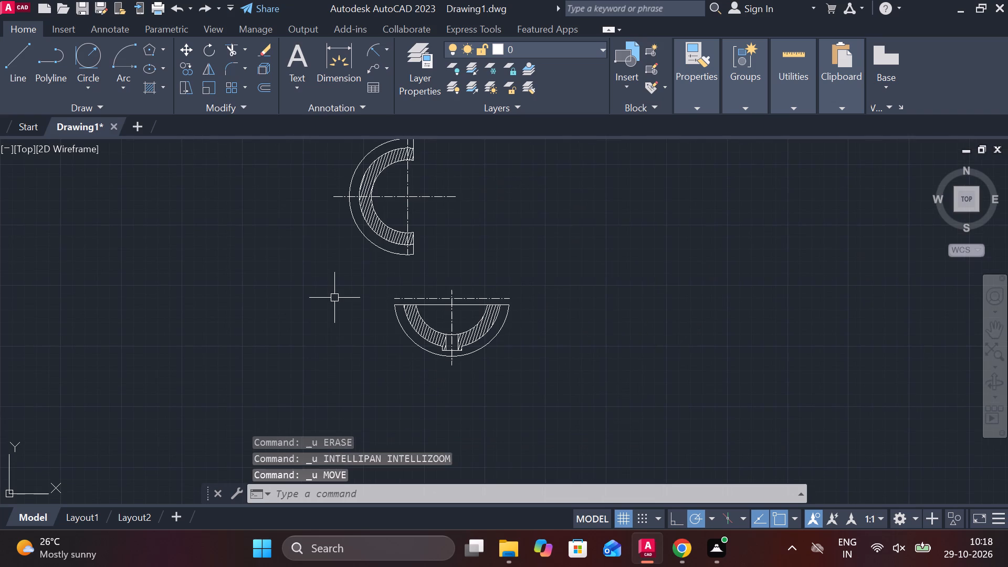
Rotate the upper C-shaped half-bush view, without its horizontal centreline, 90 degrees clockwise so its open side faces down.
{"action": "scroll", "coordinate": [366, 298], "scroll_direction": "down", "scroll_amount": 1}
{"action": "middle_click_drag", "start_coordinate": [366, 298], "coordinate": [371, 334]}
{"action": "scroll", "coordinate": [372, 293], "scroll_direction": "up", "scroll_amount": 2}
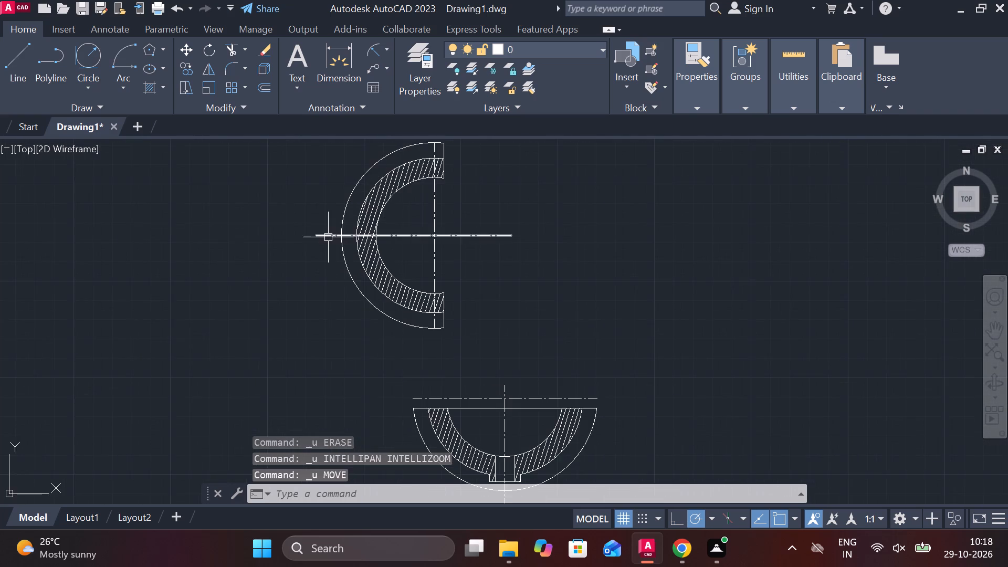
{"action": "middle_click_drag", "start_coordinate": [333, 237], "coordinate": [336, 291]}
{"action": "left_click", "coordinate": [289, 165]}
{"action": "left_click", "coordinate": [512, 404]}
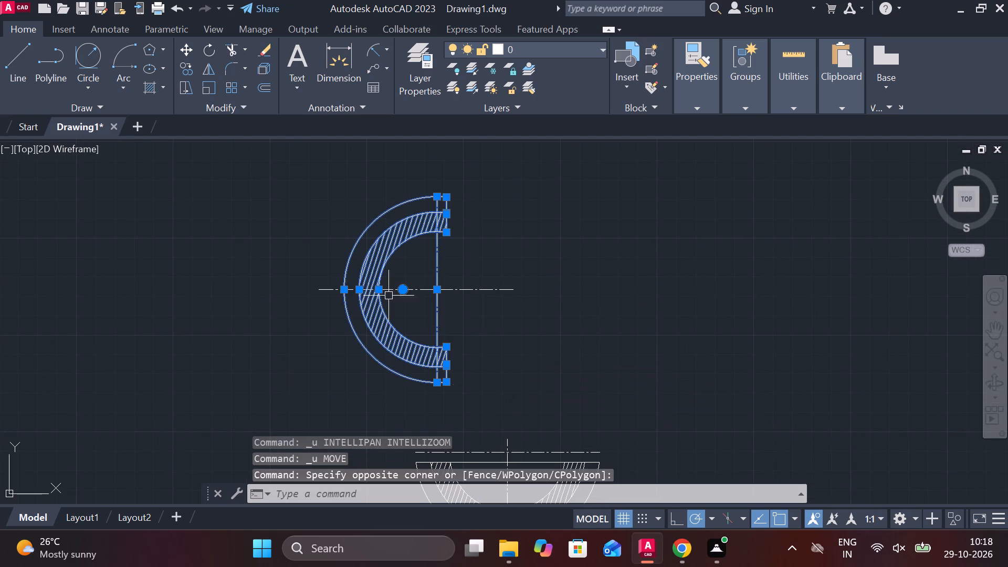
{"action": "left_click", "coordinate": [216, 48]}
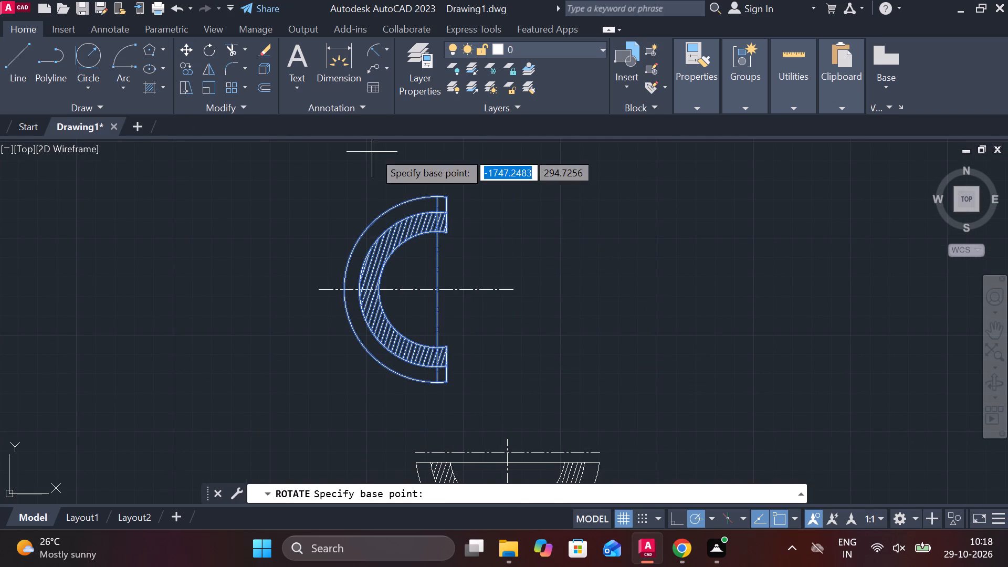
{"action": "left_click", "coordinate": [476, 190]}
{"action": "left_click", "coordinate": [472, 303]}
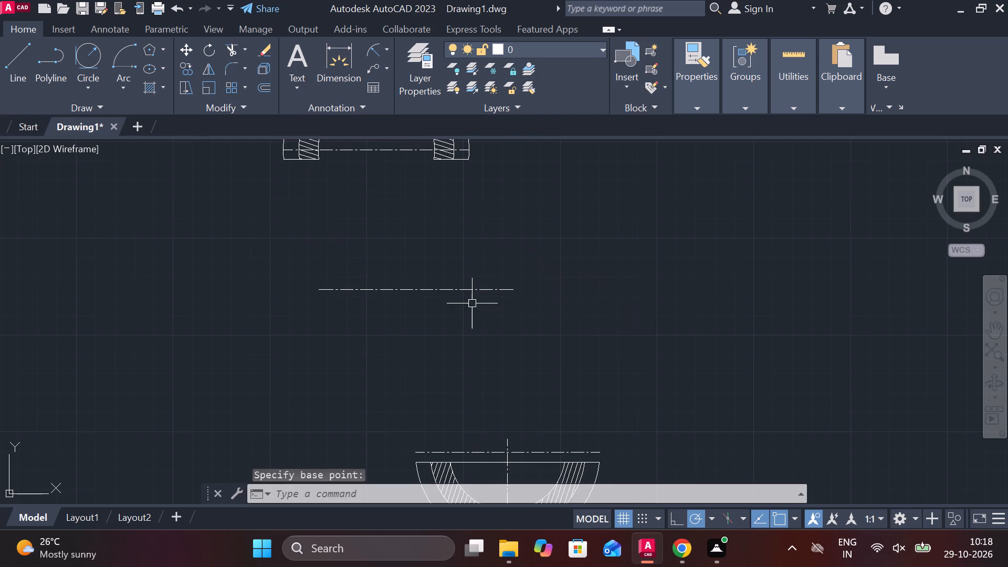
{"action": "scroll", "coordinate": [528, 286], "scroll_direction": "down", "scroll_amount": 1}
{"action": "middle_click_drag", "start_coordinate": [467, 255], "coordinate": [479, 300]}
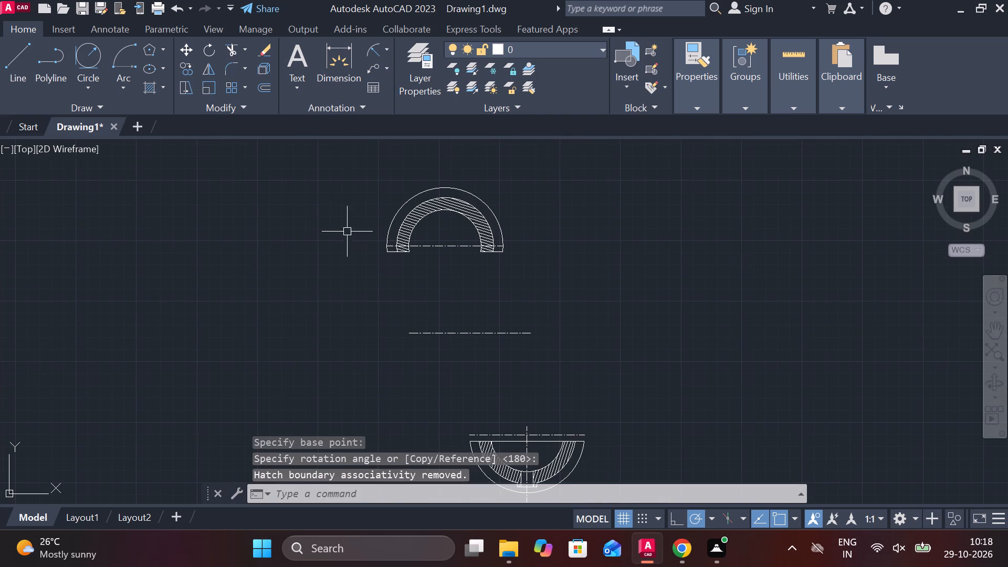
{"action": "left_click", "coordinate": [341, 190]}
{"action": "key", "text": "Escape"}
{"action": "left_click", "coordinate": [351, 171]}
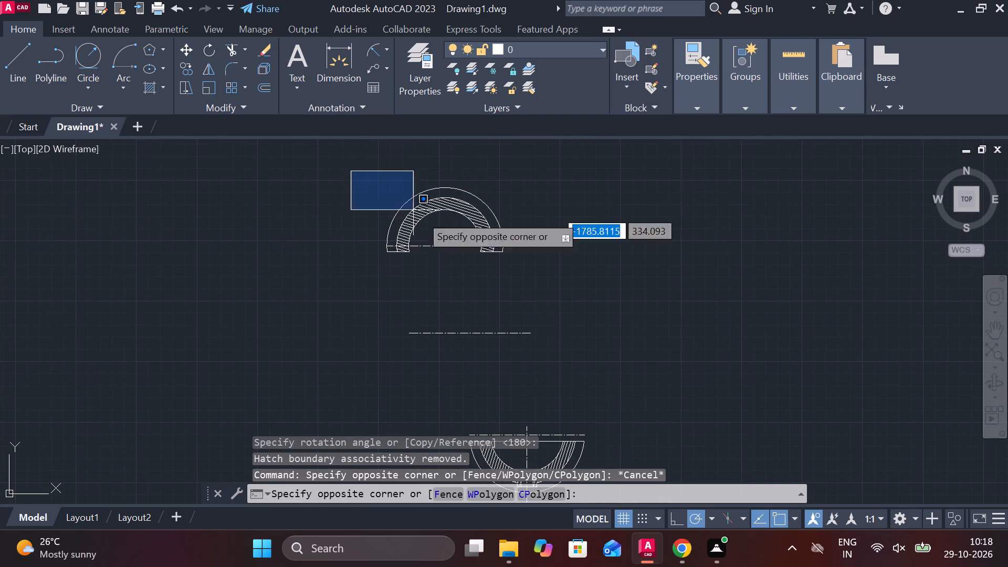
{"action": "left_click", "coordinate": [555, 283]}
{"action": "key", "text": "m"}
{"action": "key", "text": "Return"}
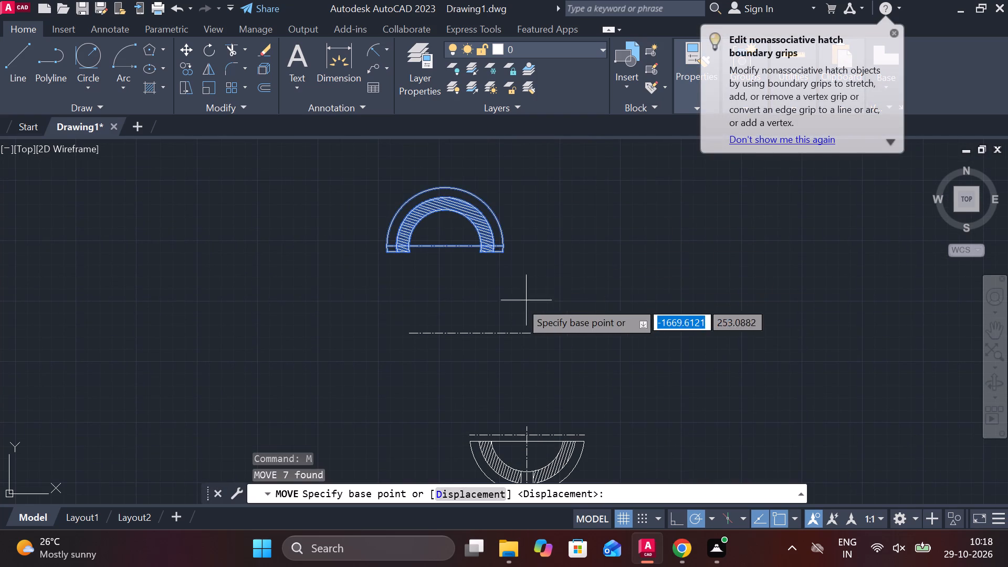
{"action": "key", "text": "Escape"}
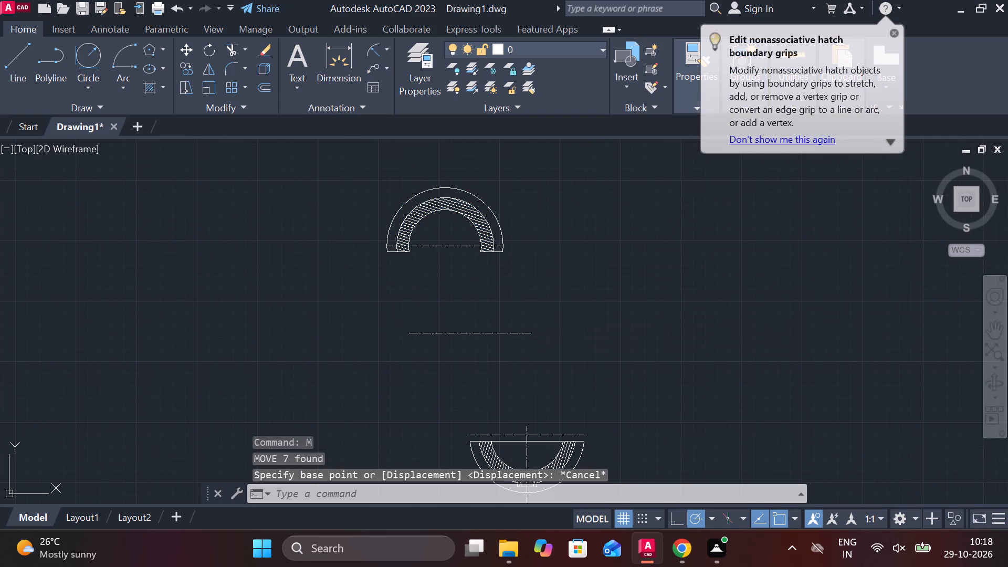
Undo the rotations of the C-shaped half-bush and of the notched half-bush below it.
{"action": "key", "text": "ctrl+z"}
{"action": "key", "text": "ctrl+z"}
{"action": "key", "text": "ctrl+z"}
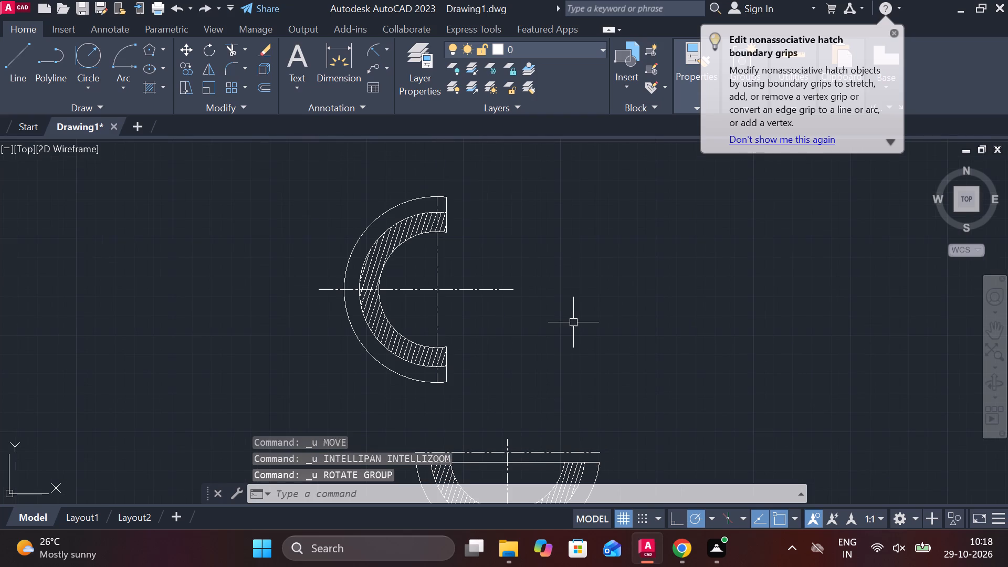
{"action": "key", "text": "Escape"}
{"action": "scroll", "coordinate": [423, 303], "scroll_direction": "down", "scroll_amount": 2}
{"action": "scroll", "coordinate": [466, 323], "scroll_direction": "up", "scroll_amount": 2}
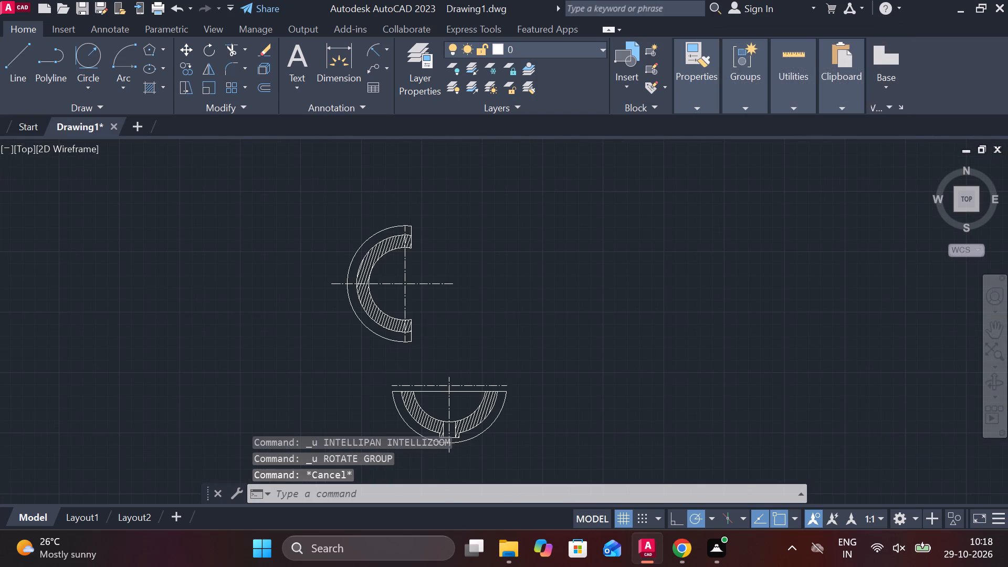
{"action": "key", "text": "ctrl+z"}
{"action": "key", "text": "ctrl+z"}
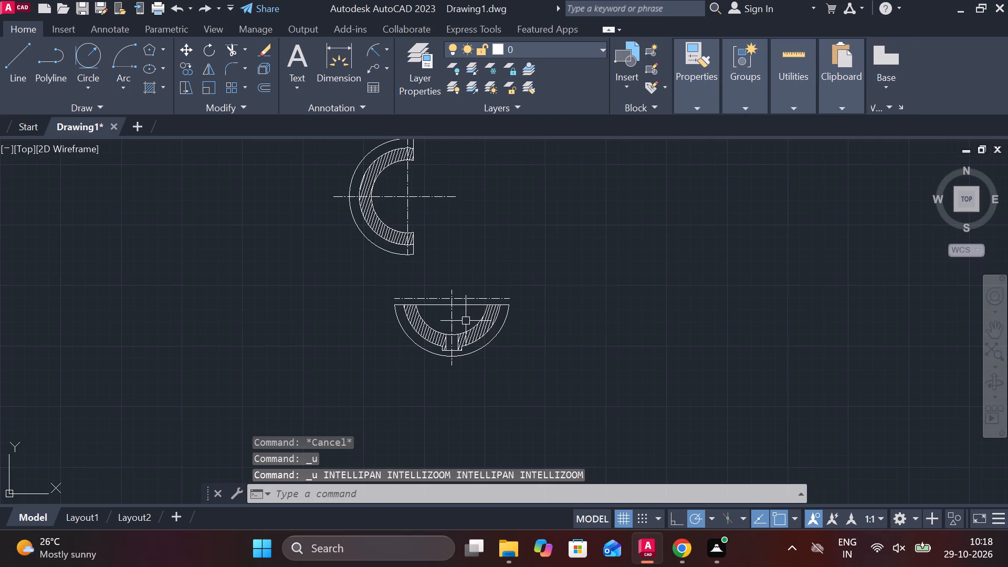
{"action": "key", "text": "ctrl+z"}
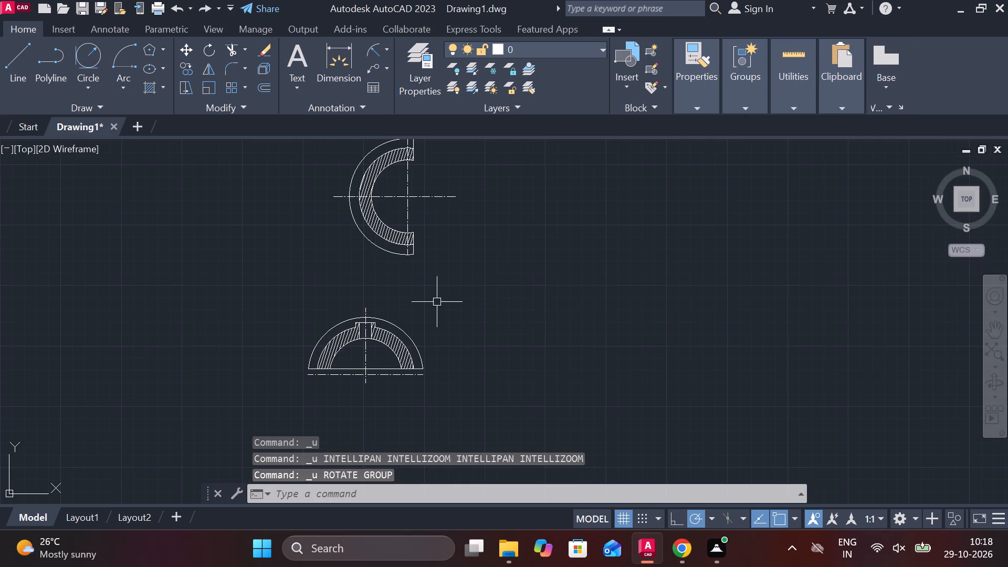
Draw a vertical line joining the inner ends of the C-shaped half-bush to close its open side.
{"action": "middle_click_drag", "start_coordinate": [418, 289], "coordinate": [427, 344]}
{"action": "scroll", "coordinate": [409, 245], "scroll_direction": "up", "scroll_amount": 2}
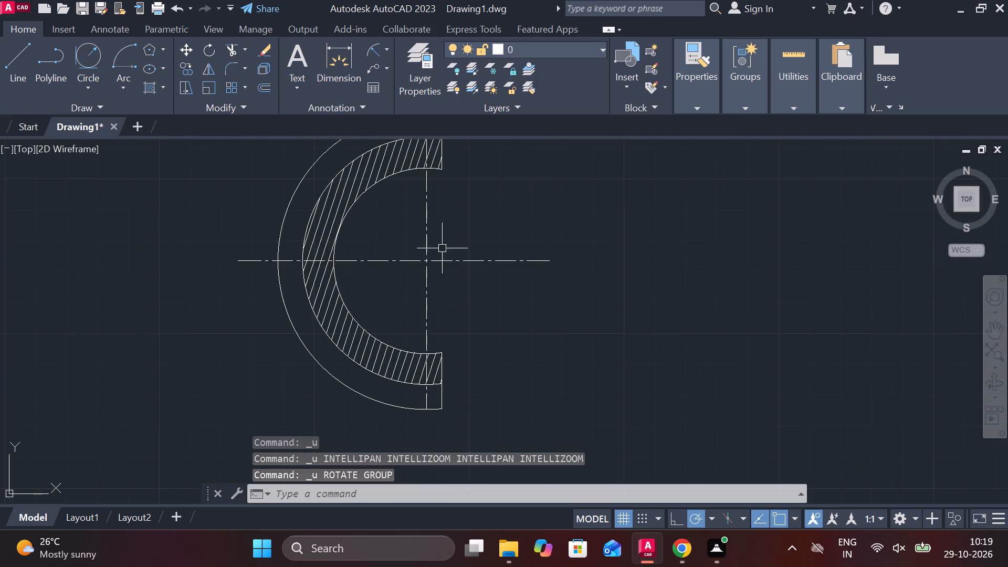
{"action": "key", "text": "l"}
{"action": "key", "text": "Return"}
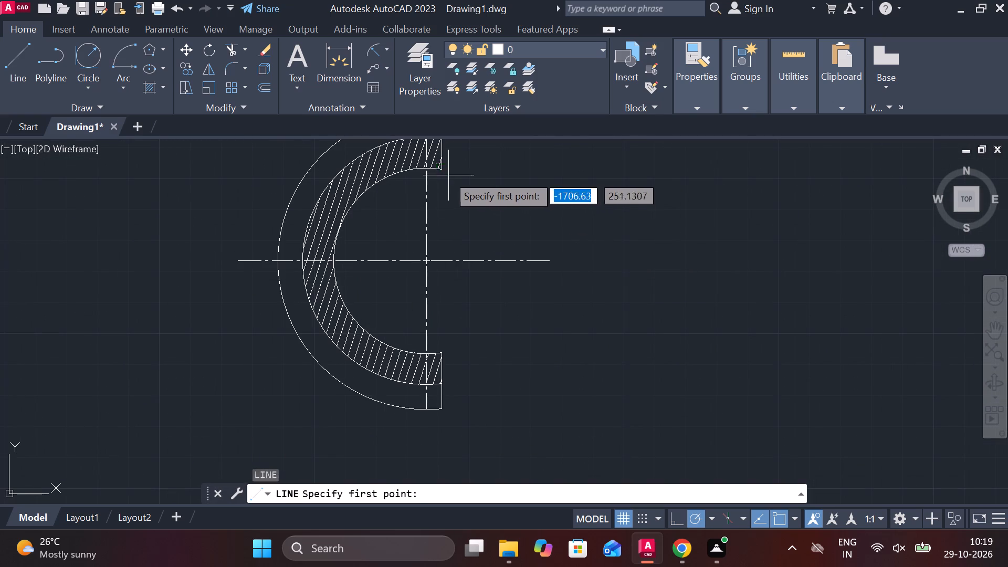
{"action": "left_click", "coordinate": [447, 175]}
{"action": "left_click", "coordinate": [446, 351]}
{"action": "key", "text": "Escape"}
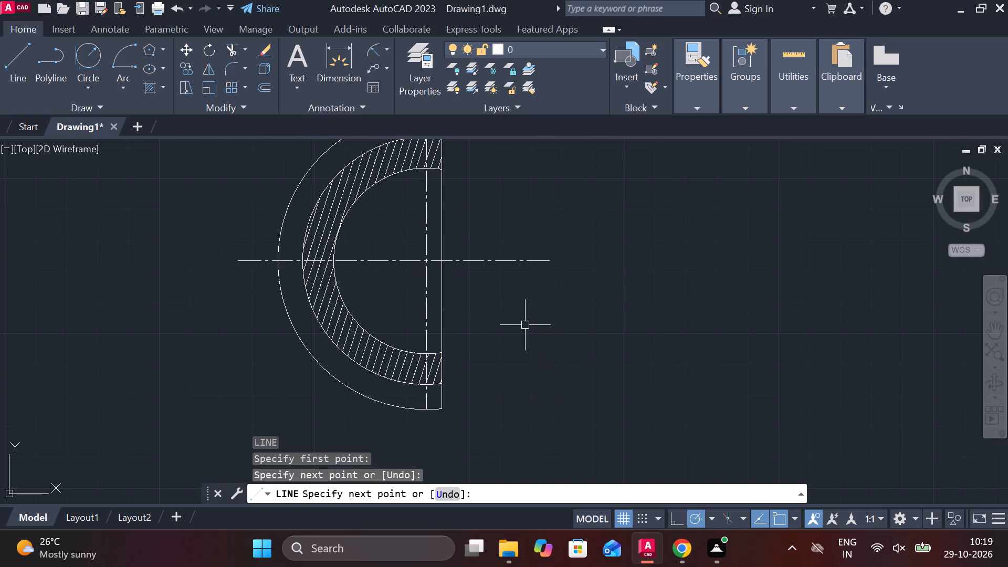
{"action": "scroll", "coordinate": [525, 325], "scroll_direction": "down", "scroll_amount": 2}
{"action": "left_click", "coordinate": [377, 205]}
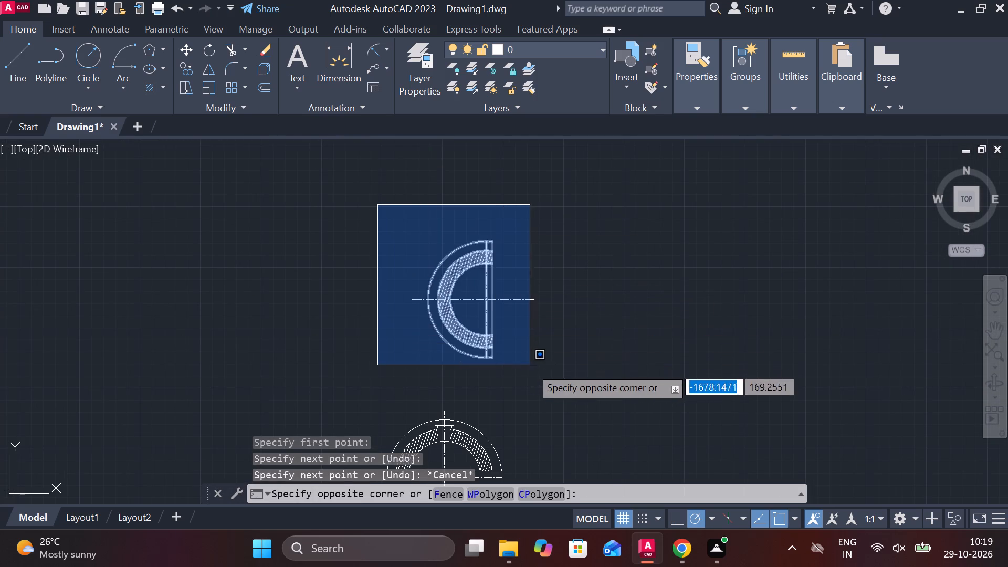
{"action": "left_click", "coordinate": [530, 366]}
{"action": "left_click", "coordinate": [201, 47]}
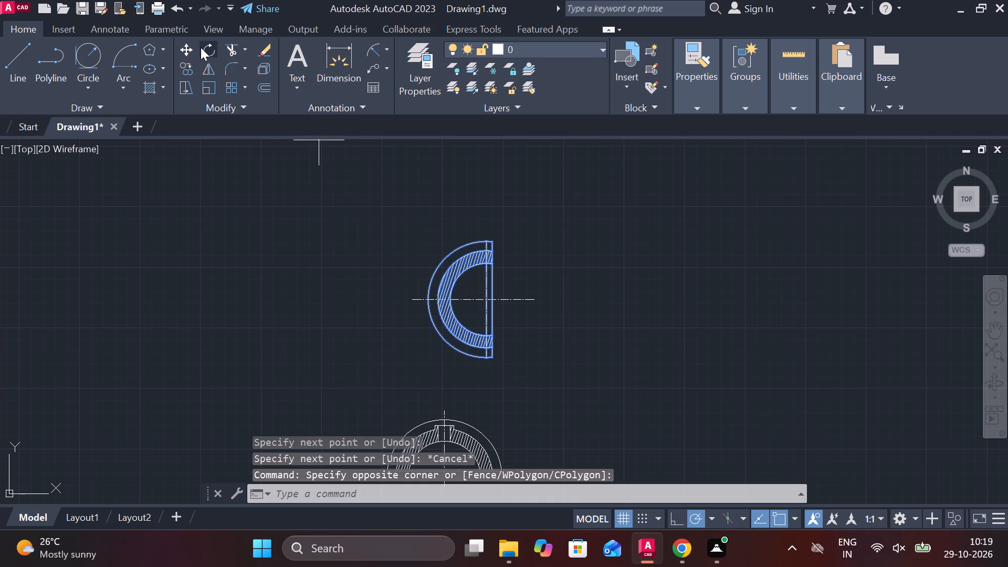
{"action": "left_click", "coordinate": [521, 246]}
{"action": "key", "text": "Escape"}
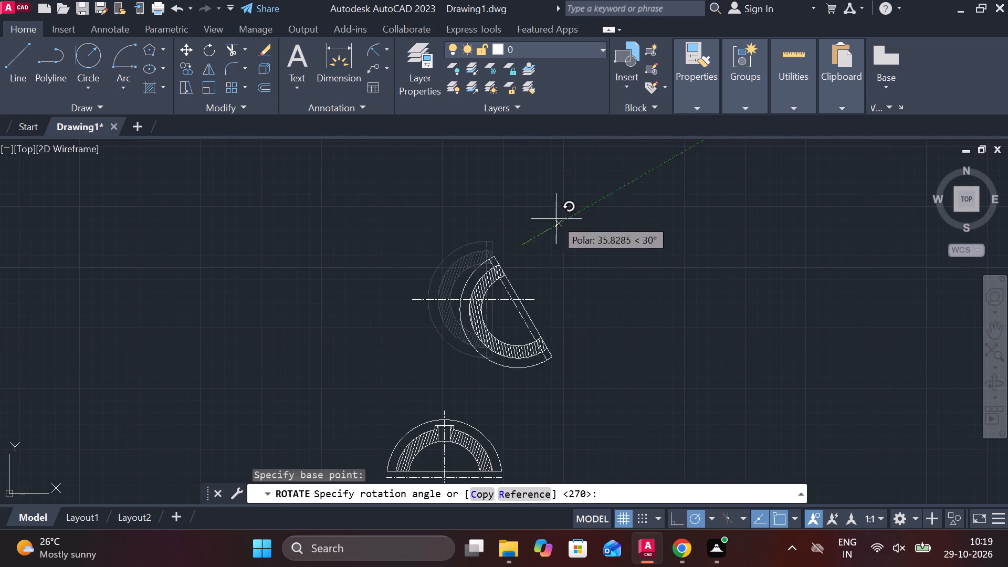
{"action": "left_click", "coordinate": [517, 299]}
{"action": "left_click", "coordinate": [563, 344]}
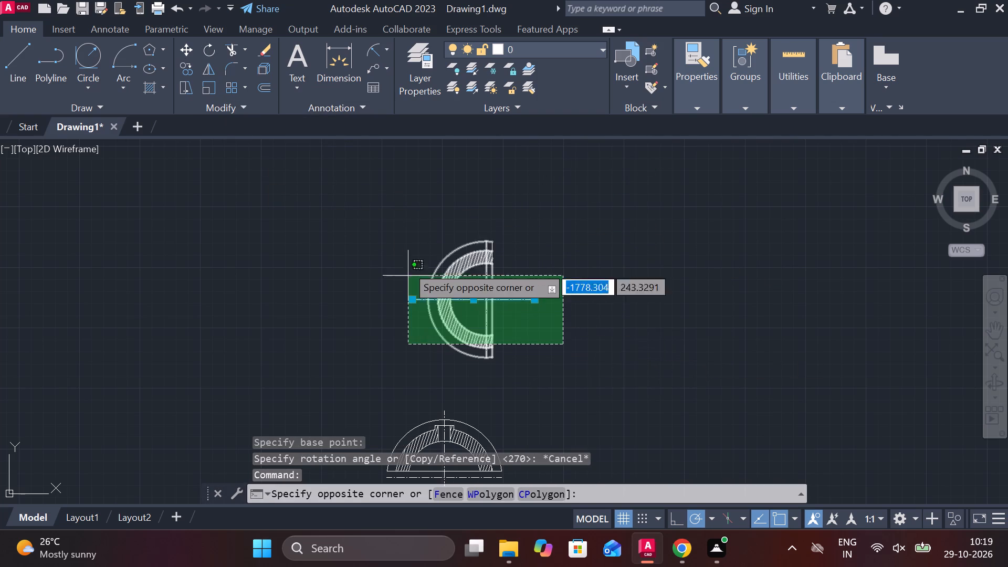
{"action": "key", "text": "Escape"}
Rotate the closed C-shaped half-bush with both its centrelines 90 degrees counterclockwise so its flat edge faces up.
{"action": "left_click_drag", "start_coordinate": [566, 376], "coordinate": [560, 377]}
{"action": "left_click", "coordinate": [337, 205]}
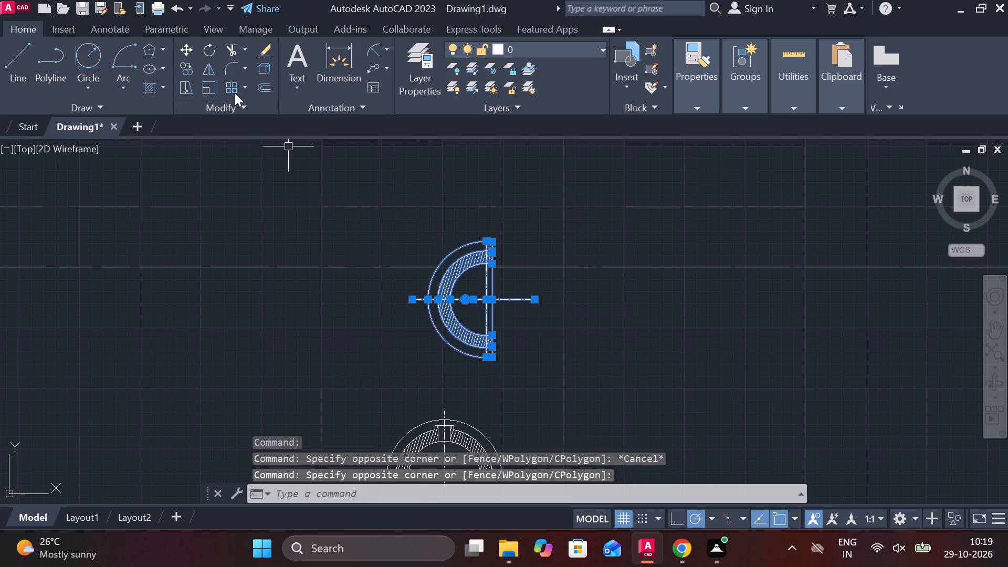
{"action": "left_click", "coordinate": [205, 48]}
{"action": "left_click", "coordinate": [585, 328]}
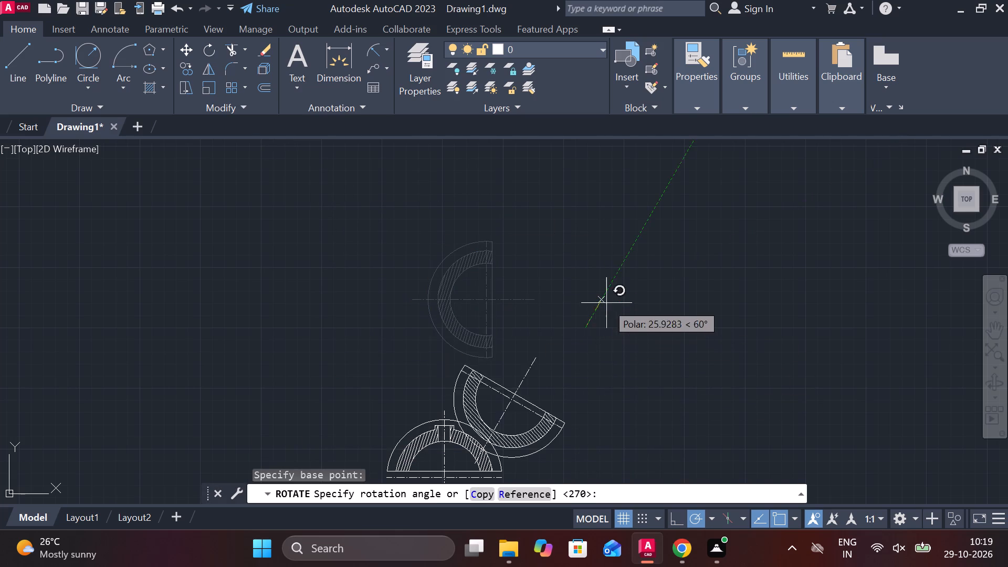
{"action": "left_click", "coordinate": [574, 233]}
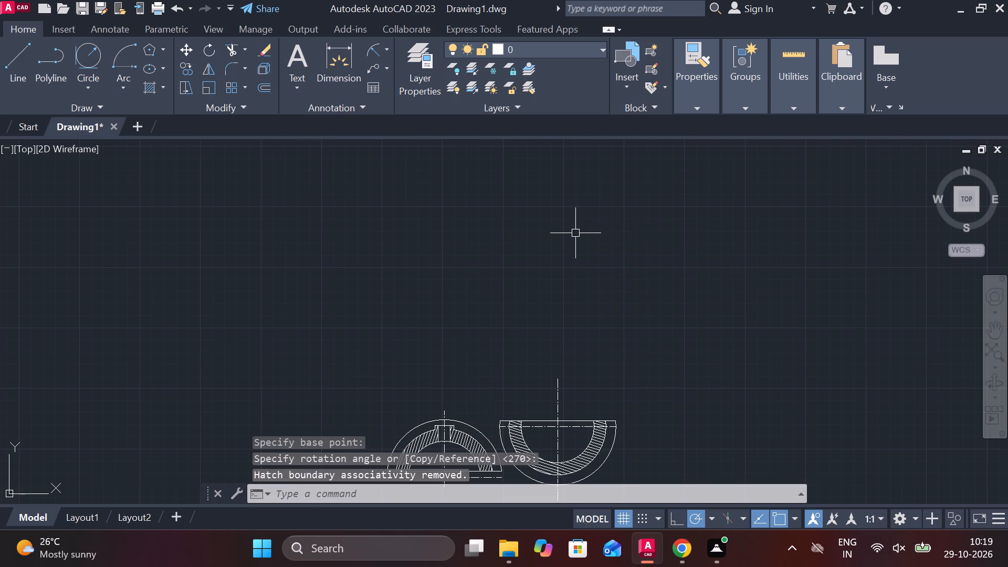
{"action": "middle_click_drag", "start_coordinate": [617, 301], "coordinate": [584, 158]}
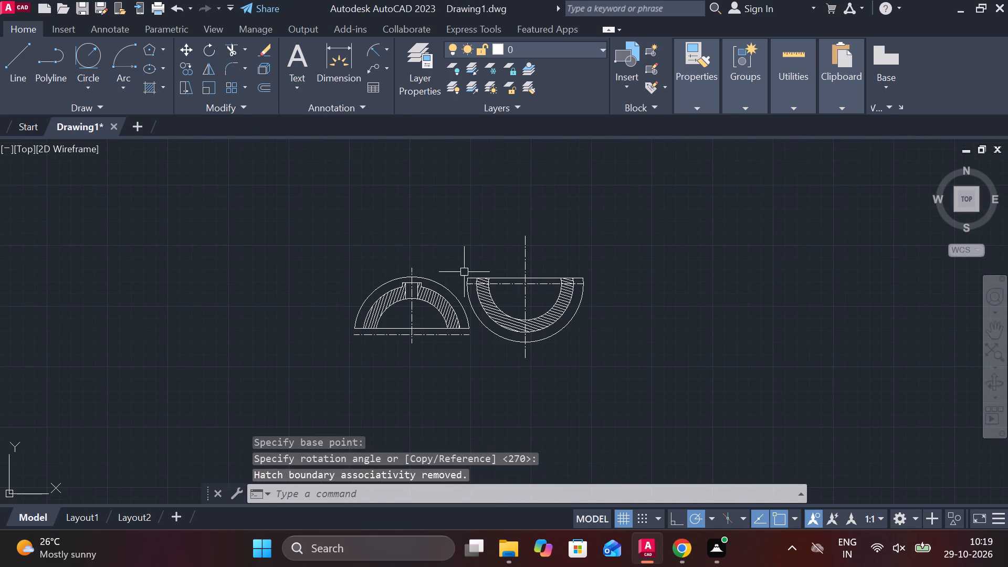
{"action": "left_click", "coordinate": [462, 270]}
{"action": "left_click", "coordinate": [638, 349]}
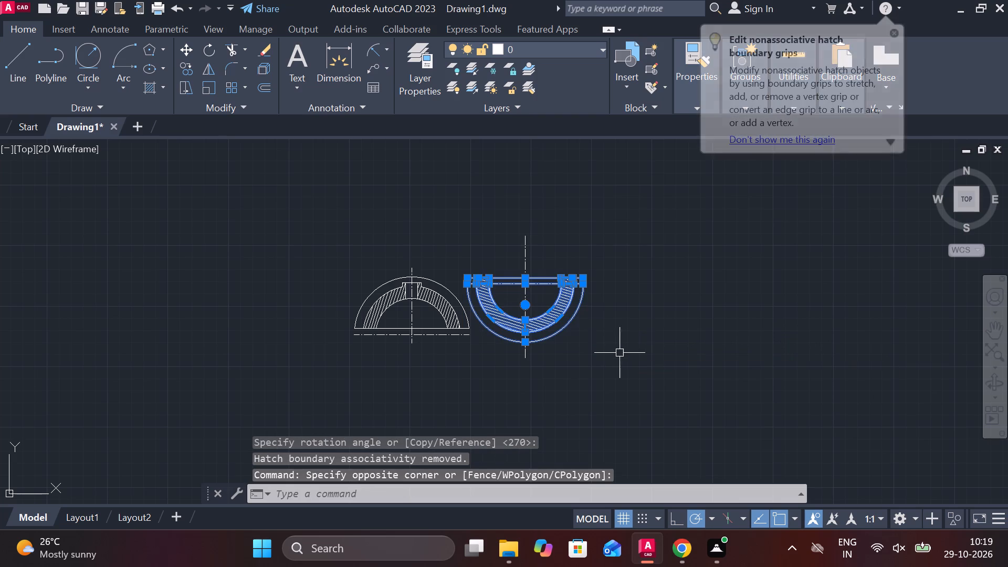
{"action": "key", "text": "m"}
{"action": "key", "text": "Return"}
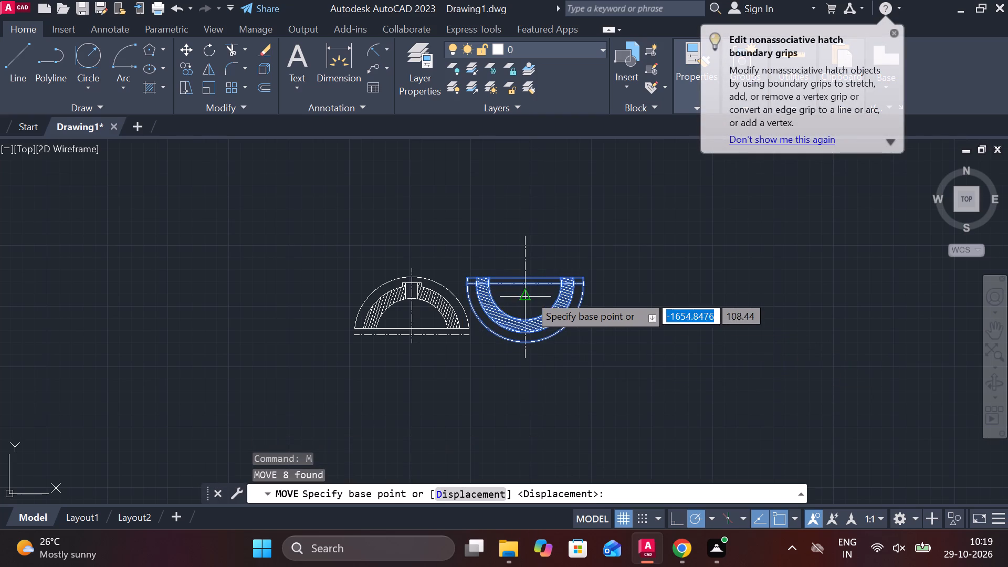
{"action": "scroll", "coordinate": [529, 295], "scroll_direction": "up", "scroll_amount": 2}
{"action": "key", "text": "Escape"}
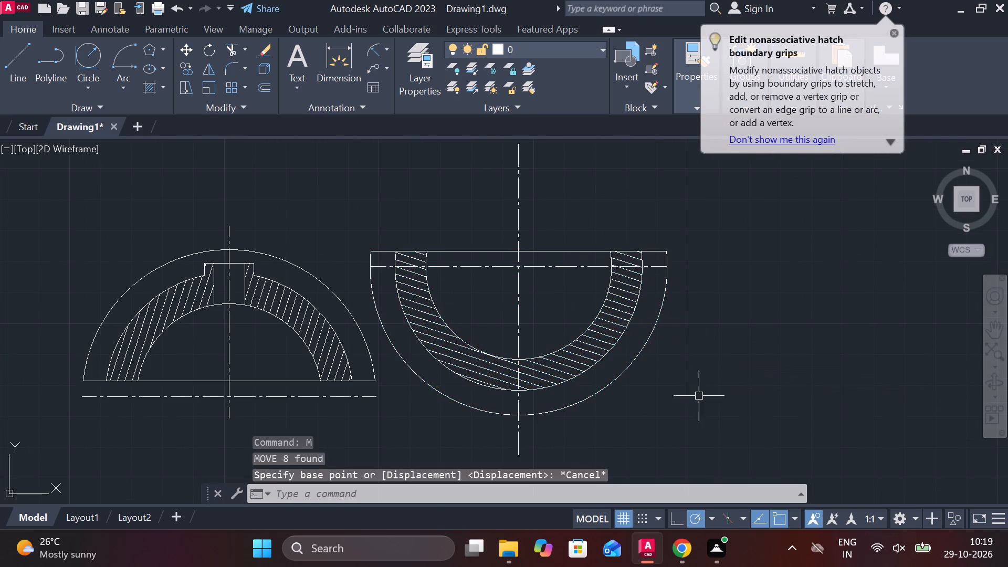
Move the rotated half-bush with its centrelines by its flat edge midpoint onto the midpoint of the notched half-bush's flat edge.
{"action": "left_click", "coordinate": [699, 396]}
{"action": "left_click_drag", "start_coordinate": [699, 396], "coordinate": [685, 397]}
{"action": "left_click", "coordinate": [419, 219]}
{"action": "key", "text": "m"}
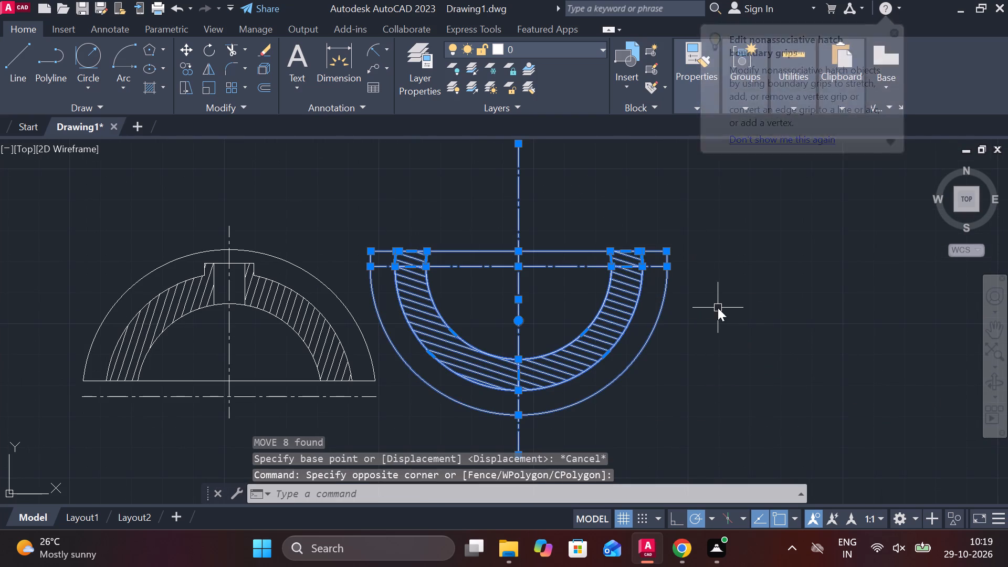
{"action": "key", "text": "Return"}
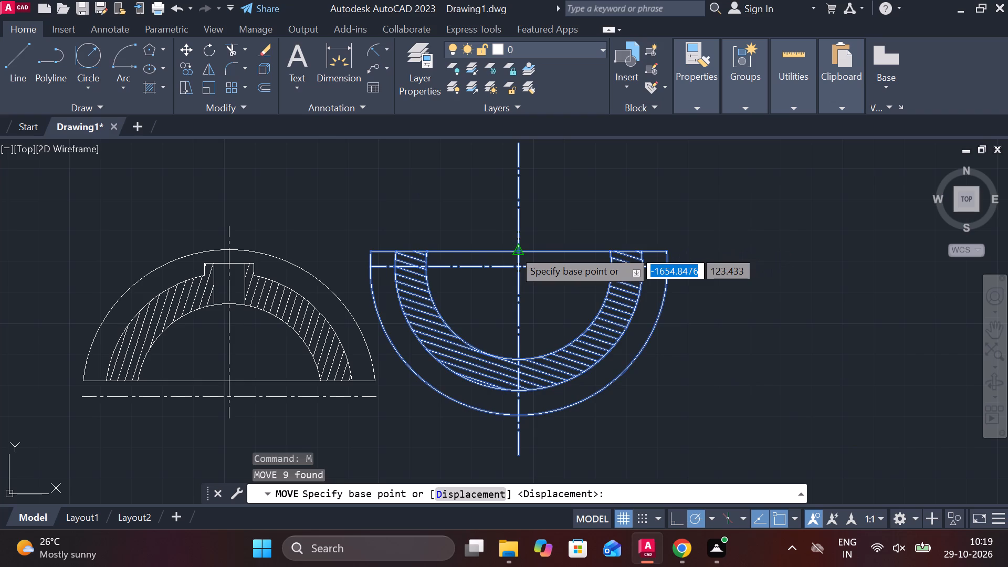
{"action": "left_click", "coordinate": [513, 250]}
{"action": "scroll", "coordinate": [513, 250], "scroll_direction": "down", "scroll_amount": 2}
{"action": "scroll", "coordinate": [391, 325], "scroll_direction": "up", "scroll_amount": 3}
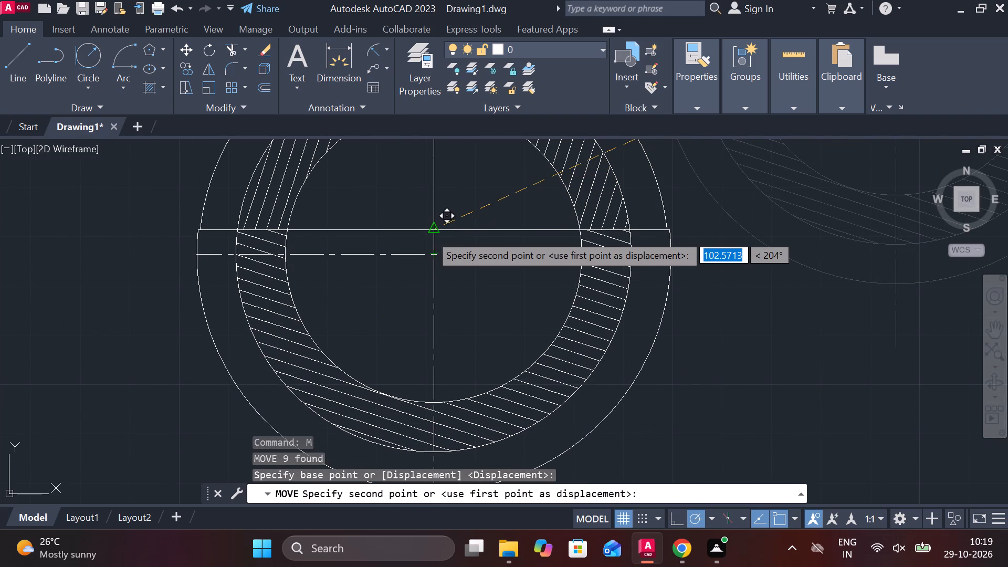
{"action": "left_click", "coordinate": [429, 234]}
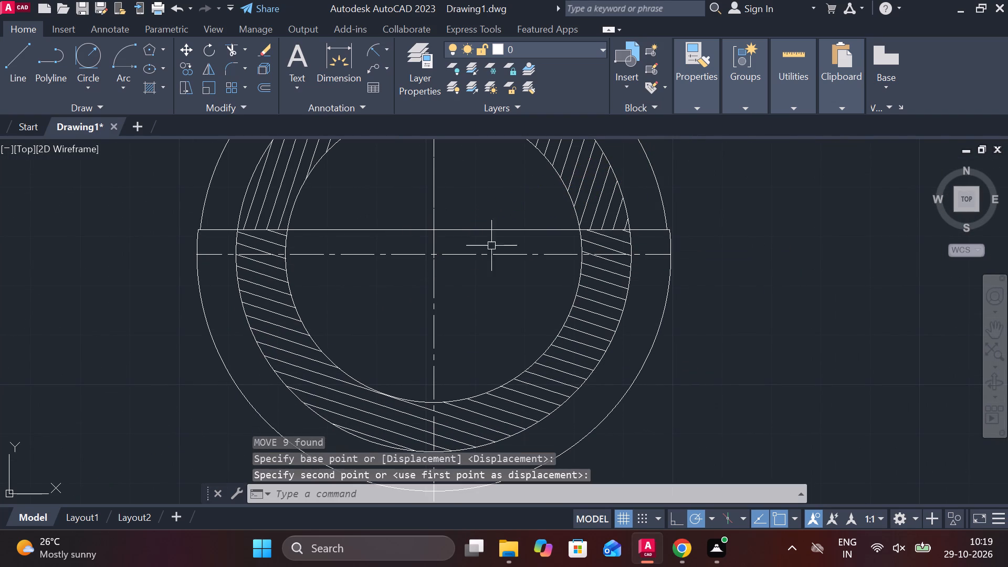
Rotate the joined full bush 180 degrees so its notch points down.
{"action": "scroll", "coordinate": [549, 249], "scroll_direction": "down", "scroll_amount": 2}
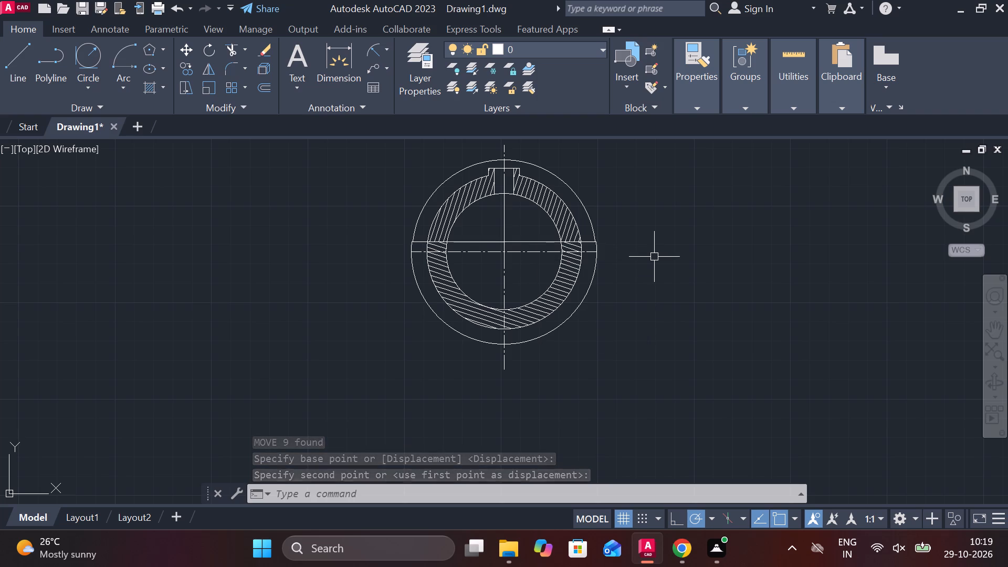
{"action": "scroll", "coordinate": [609, 303], "scroll_direction": "down", "scroll_amount": 1}
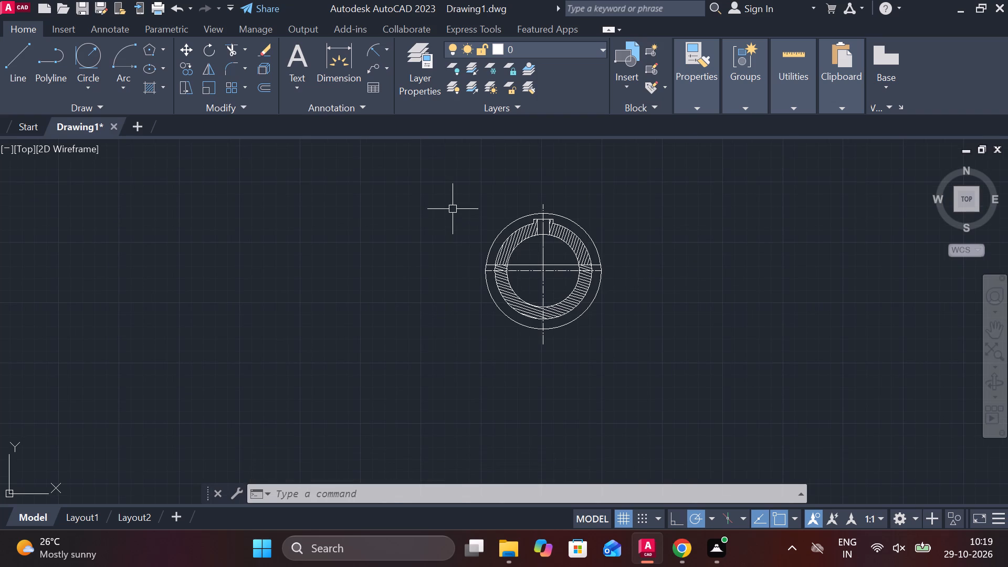
{"action": "left_click", "coordinate": [451, 204]}
{"action": "left_click", "coordinate": [634, 372]}
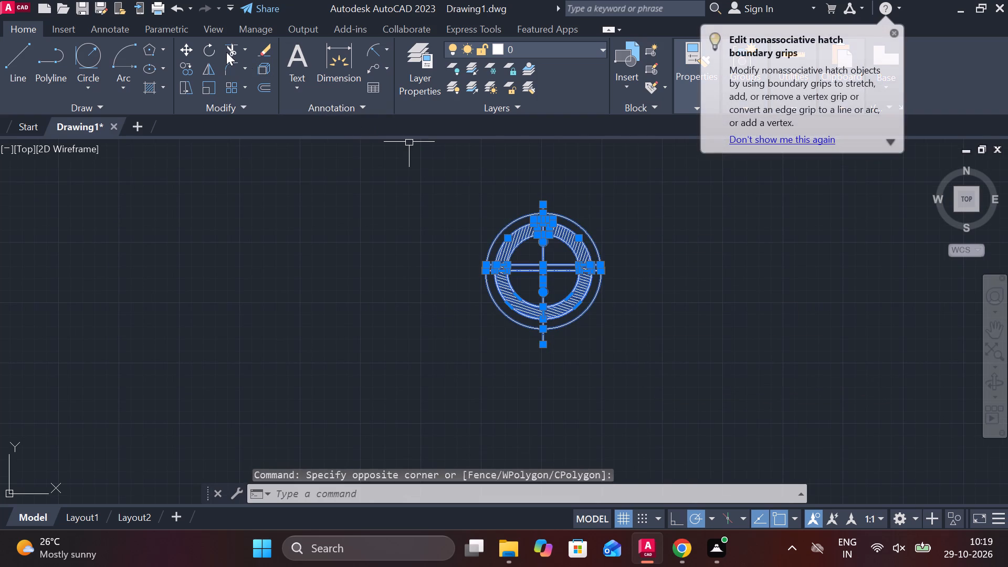
{"action": "left_click", "coordinate": [211, 51]}
{"action": "left_click", "coordinate": [684, 298]}
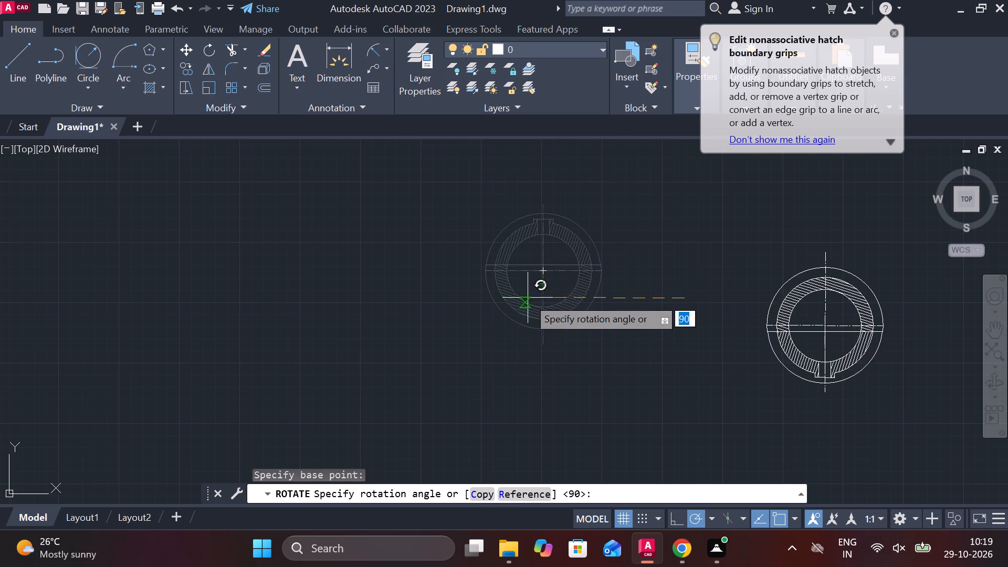
{"action": "left_click", "coordinate": [370, 304]}
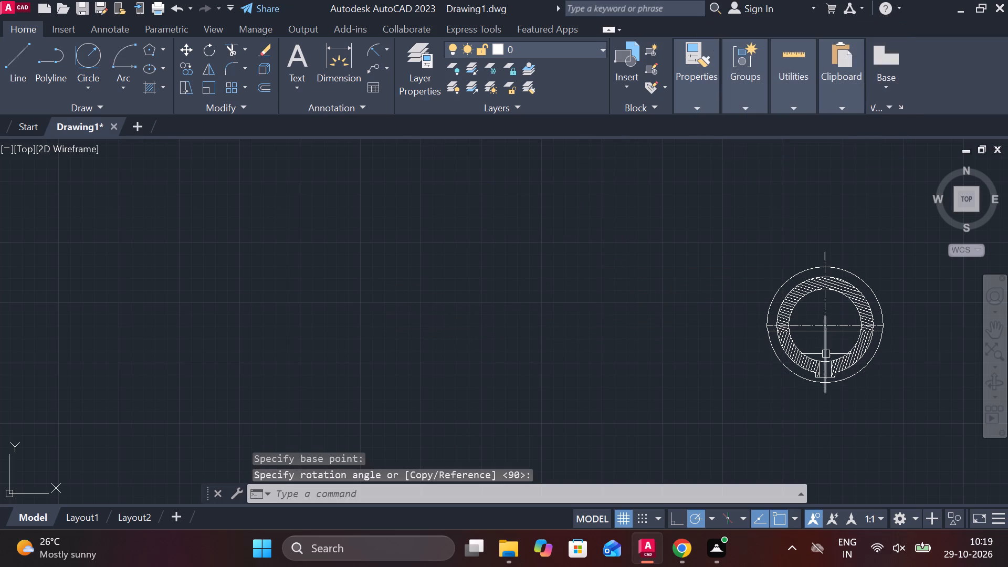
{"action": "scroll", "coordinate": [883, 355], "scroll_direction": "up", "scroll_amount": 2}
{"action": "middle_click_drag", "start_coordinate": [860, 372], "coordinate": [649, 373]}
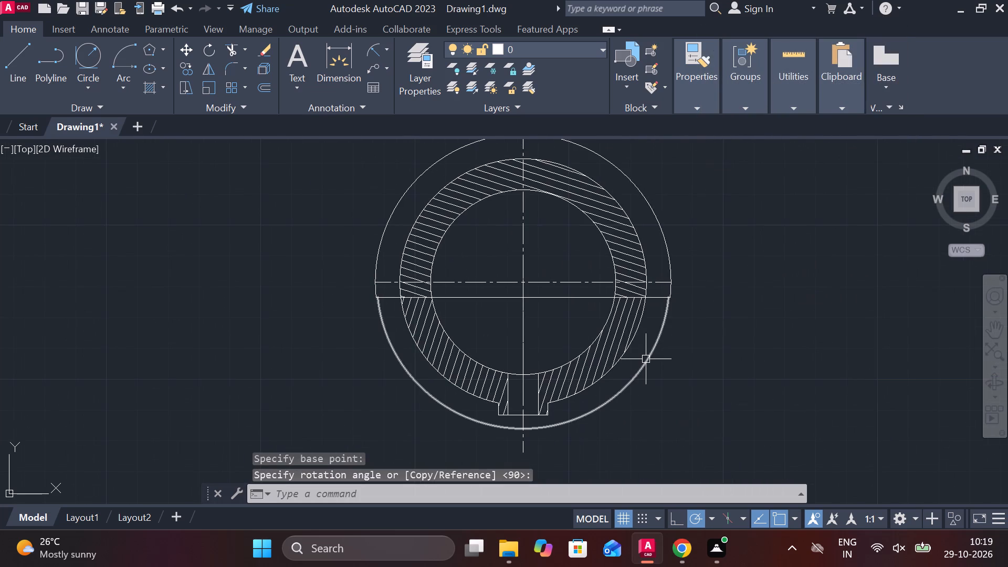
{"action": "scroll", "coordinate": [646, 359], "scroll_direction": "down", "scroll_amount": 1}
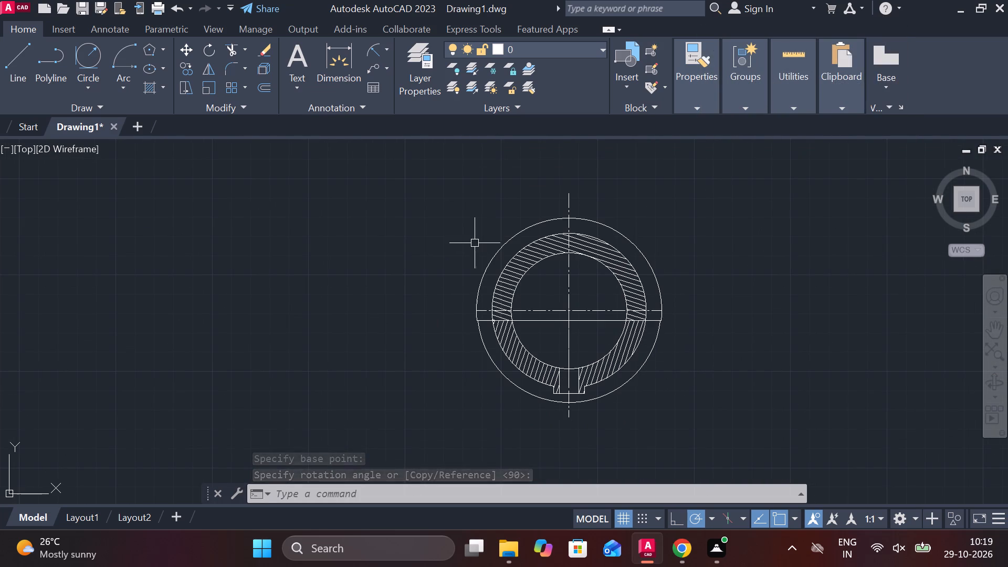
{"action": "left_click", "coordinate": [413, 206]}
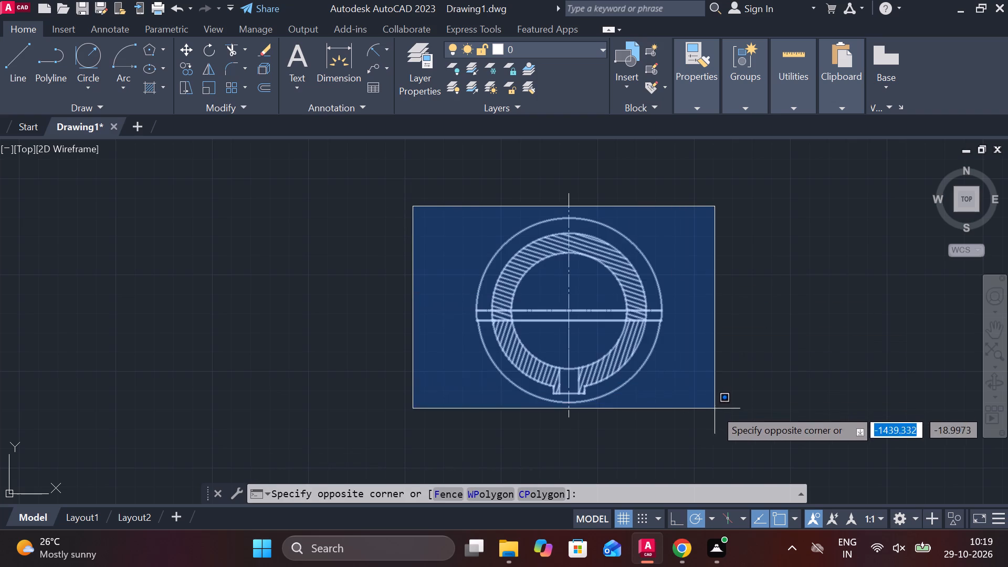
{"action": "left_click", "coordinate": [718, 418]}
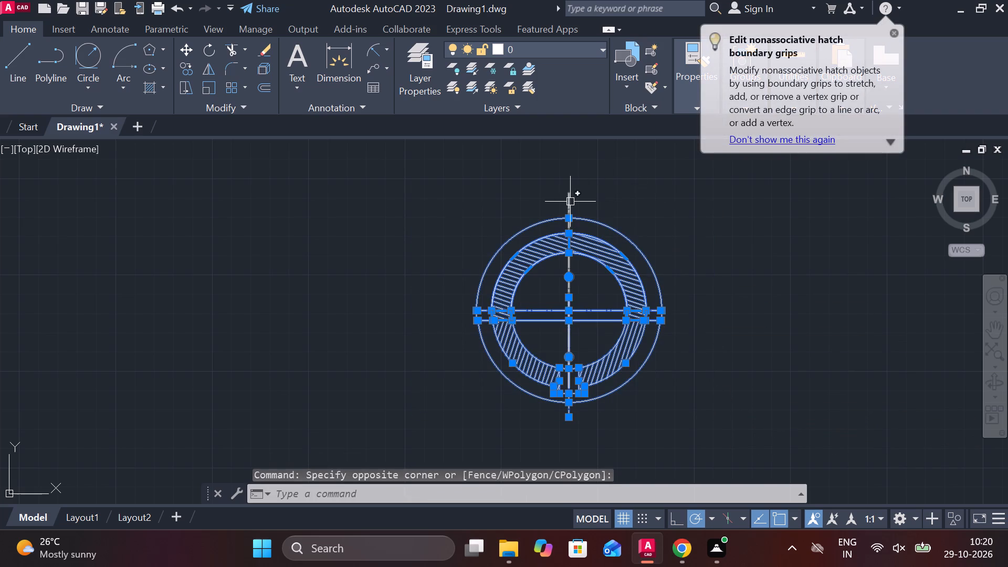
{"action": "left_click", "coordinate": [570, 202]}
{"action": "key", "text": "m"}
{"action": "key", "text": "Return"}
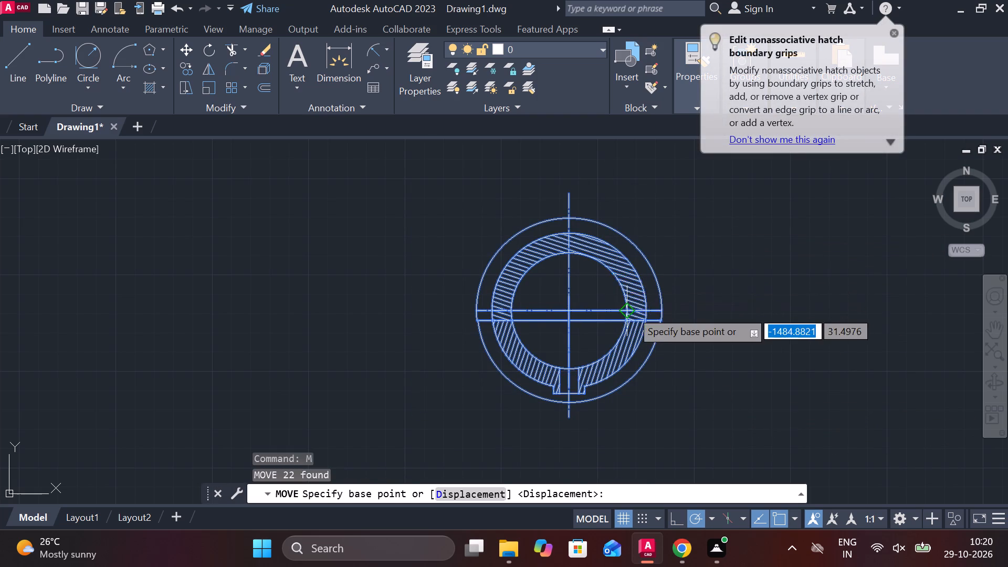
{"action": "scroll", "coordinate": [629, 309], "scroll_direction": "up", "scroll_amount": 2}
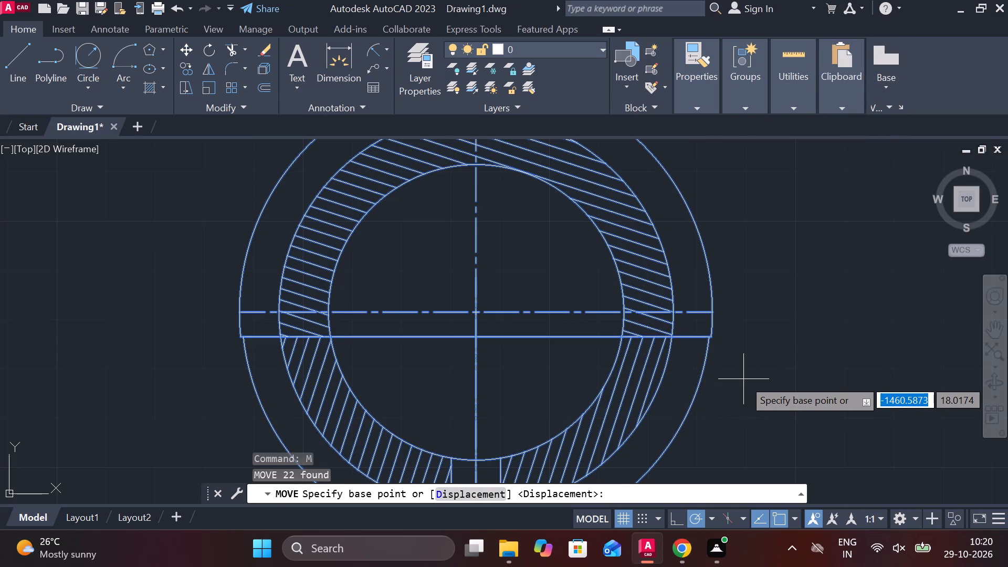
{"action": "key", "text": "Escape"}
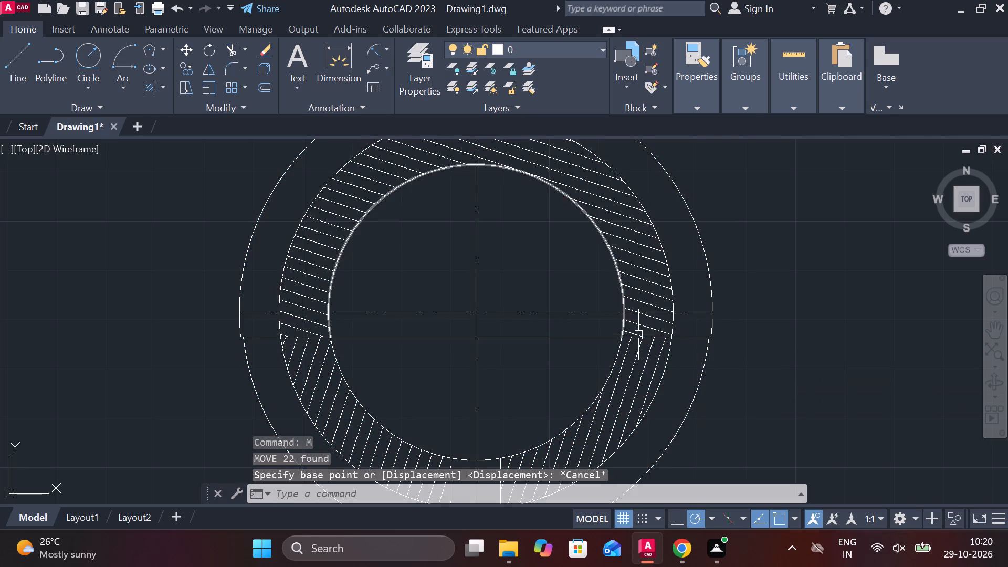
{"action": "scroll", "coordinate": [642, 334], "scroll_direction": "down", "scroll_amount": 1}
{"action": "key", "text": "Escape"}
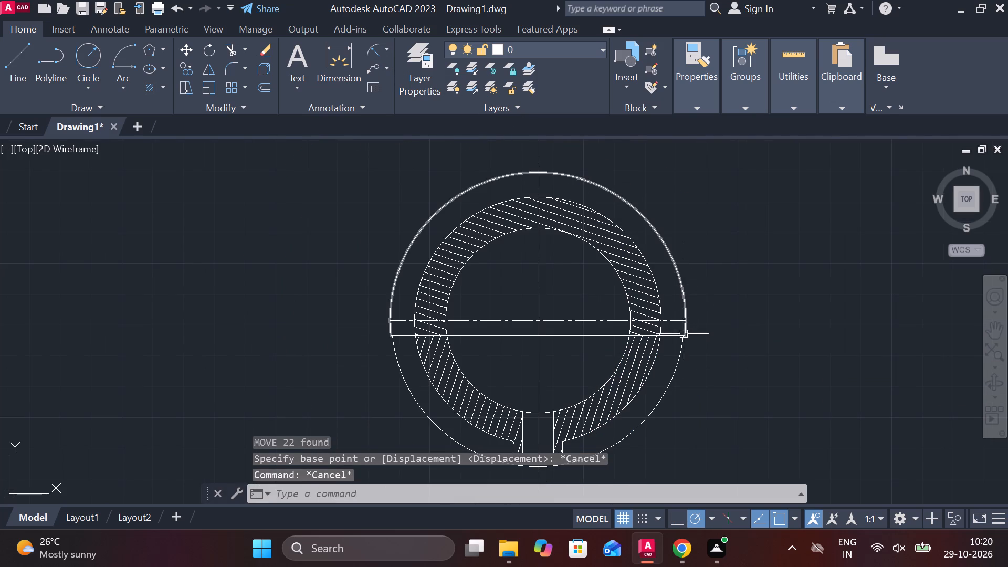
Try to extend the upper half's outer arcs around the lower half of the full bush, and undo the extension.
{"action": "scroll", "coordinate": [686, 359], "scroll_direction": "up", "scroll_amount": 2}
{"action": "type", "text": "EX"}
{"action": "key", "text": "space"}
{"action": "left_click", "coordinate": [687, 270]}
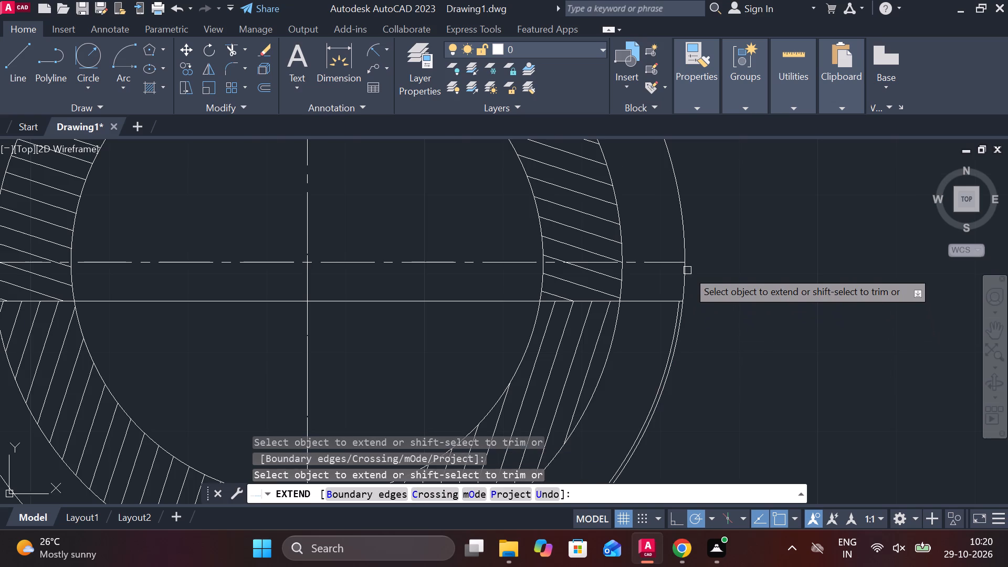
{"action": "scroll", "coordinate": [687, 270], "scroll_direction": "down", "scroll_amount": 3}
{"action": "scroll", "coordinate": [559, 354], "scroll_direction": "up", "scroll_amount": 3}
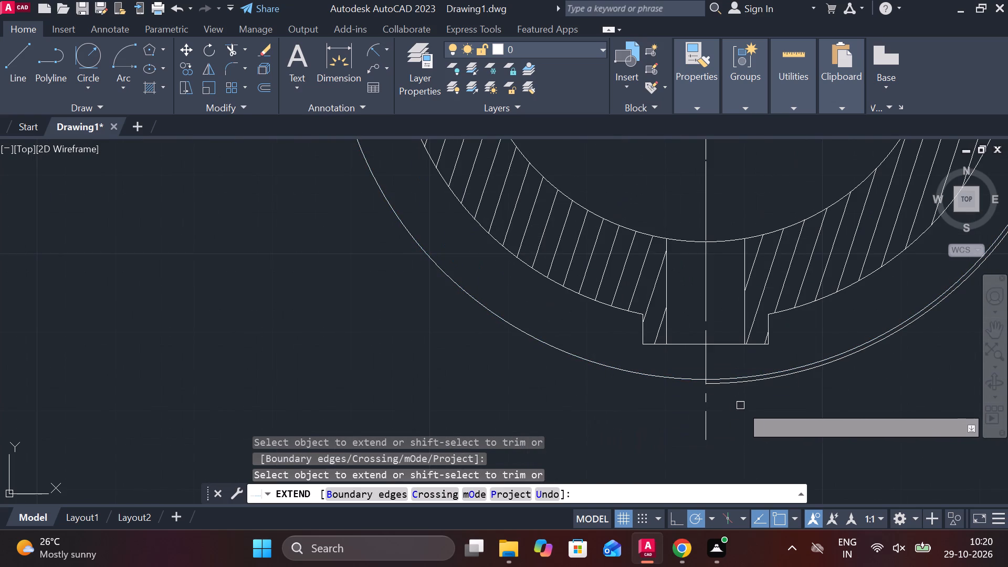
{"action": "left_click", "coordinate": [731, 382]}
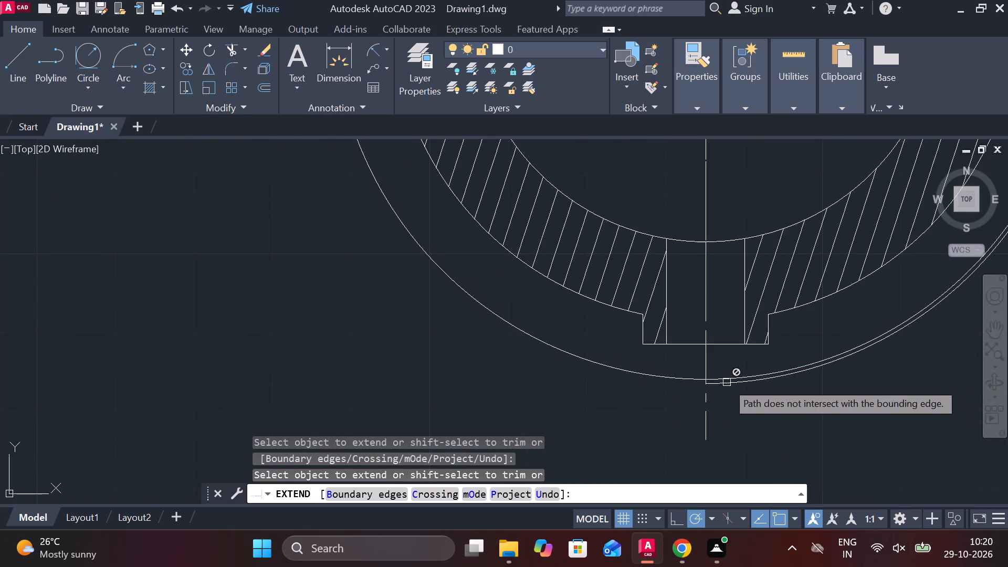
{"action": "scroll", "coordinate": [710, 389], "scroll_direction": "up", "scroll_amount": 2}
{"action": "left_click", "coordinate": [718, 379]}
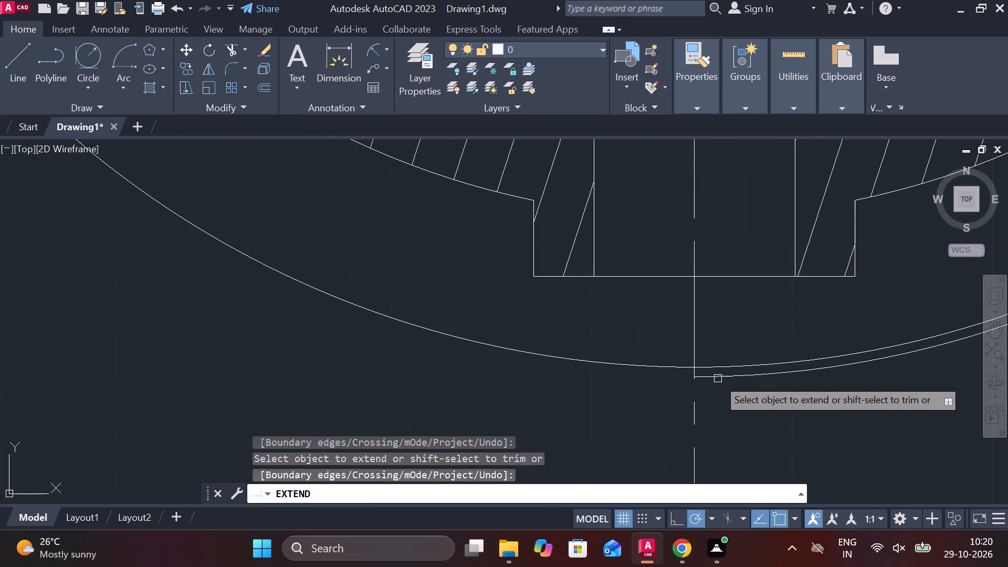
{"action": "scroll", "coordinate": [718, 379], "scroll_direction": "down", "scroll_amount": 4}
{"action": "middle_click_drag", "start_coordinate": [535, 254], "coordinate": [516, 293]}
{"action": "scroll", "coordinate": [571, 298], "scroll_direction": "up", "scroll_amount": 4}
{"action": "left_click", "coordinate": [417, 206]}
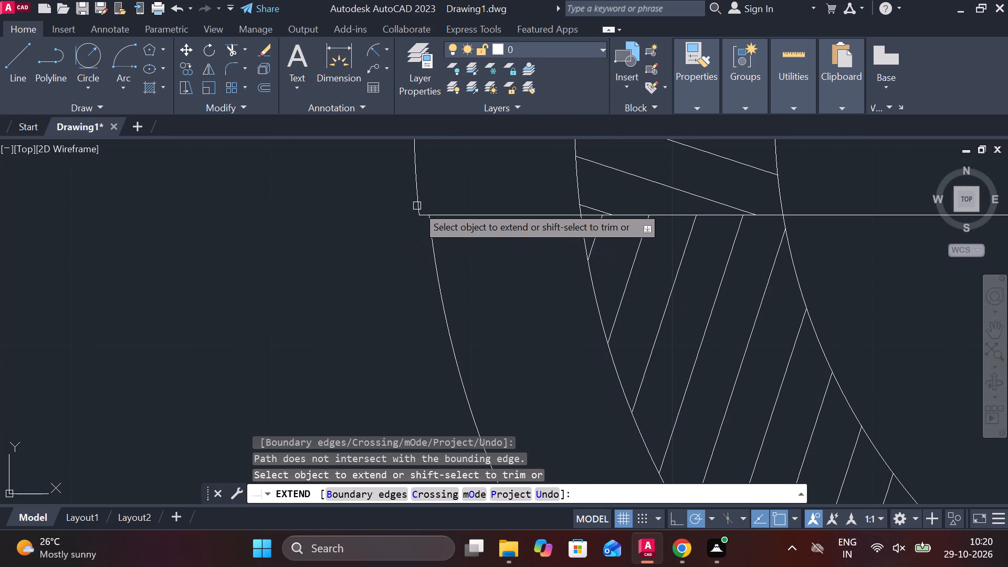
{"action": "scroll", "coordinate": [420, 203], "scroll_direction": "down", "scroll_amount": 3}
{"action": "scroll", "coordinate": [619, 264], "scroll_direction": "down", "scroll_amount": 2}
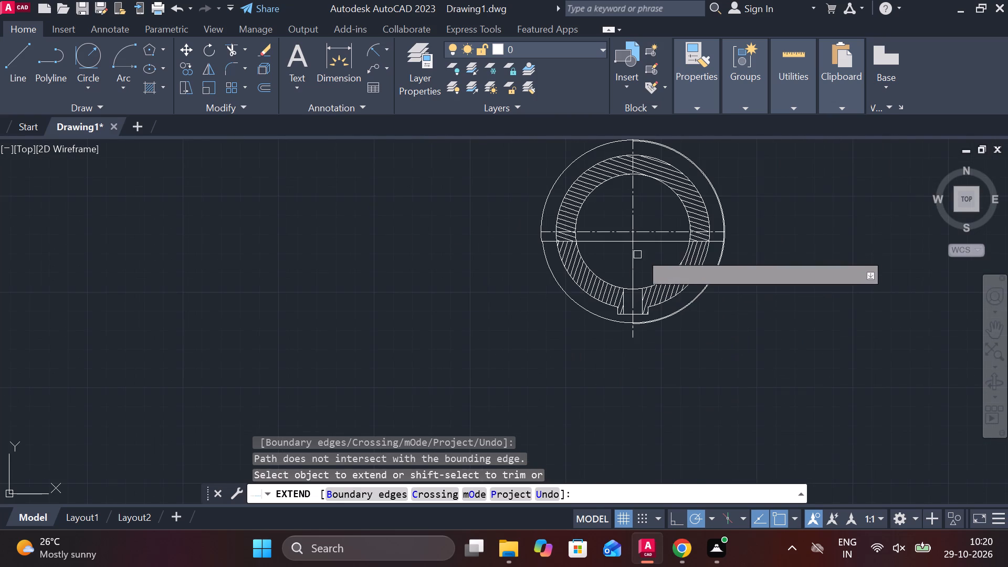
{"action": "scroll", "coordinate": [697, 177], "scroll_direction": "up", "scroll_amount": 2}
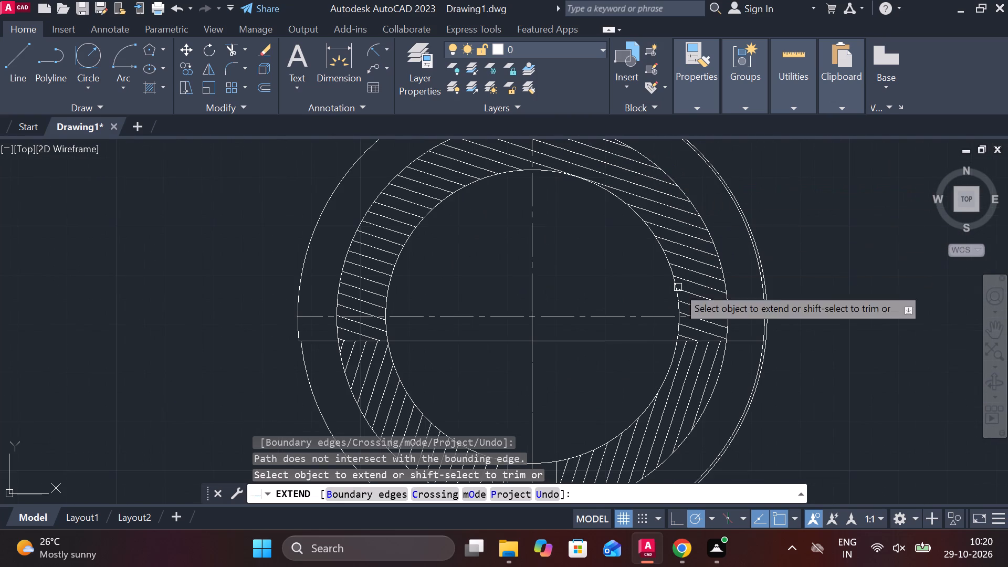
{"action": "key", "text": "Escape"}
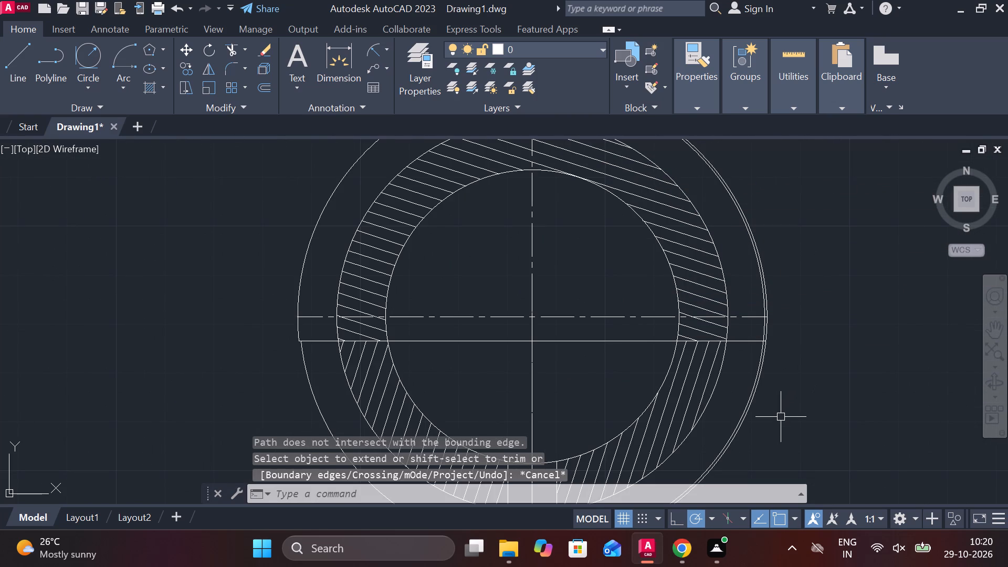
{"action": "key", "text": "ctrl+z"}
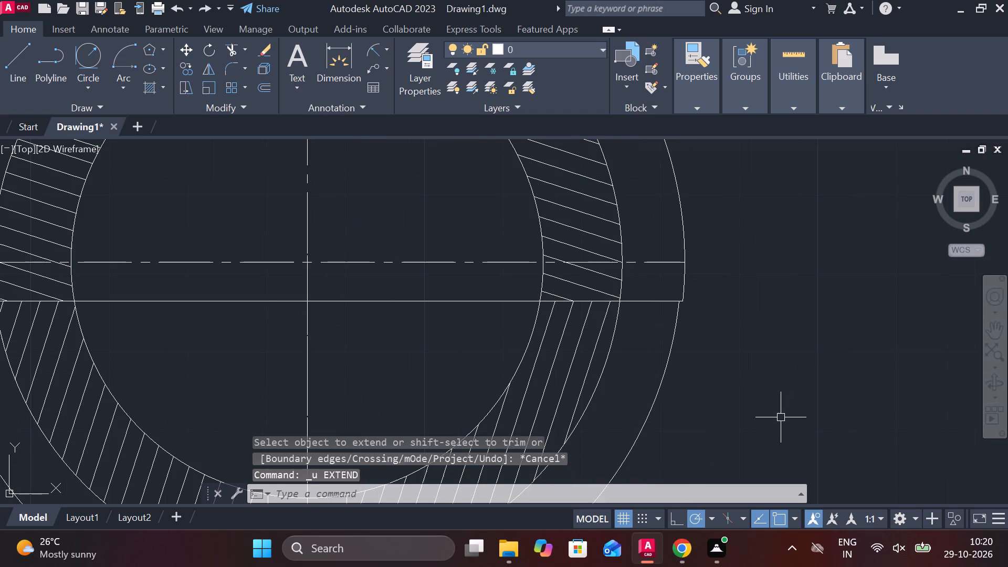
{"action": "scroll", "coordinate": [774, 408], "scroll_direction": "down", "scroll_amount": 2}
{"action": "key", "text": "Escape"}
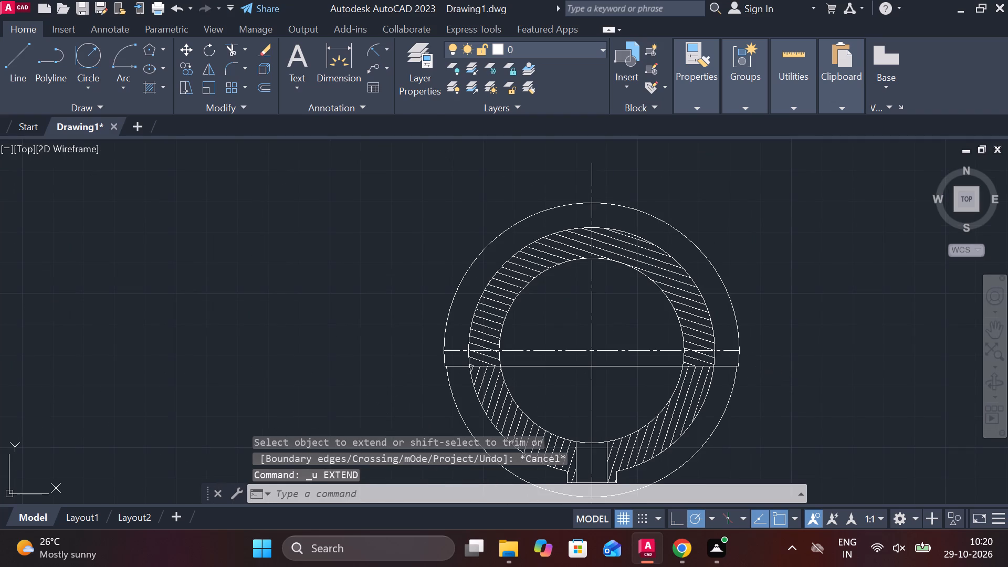
Draw a 48 mm radius circle from the full bush's centreline intersection to the end of its upper outer arc.
{"action": "type", "text": "C"}
{"action": "key", "text": "space"}
{"action": "left_click", "coordinate": [594, 352]}
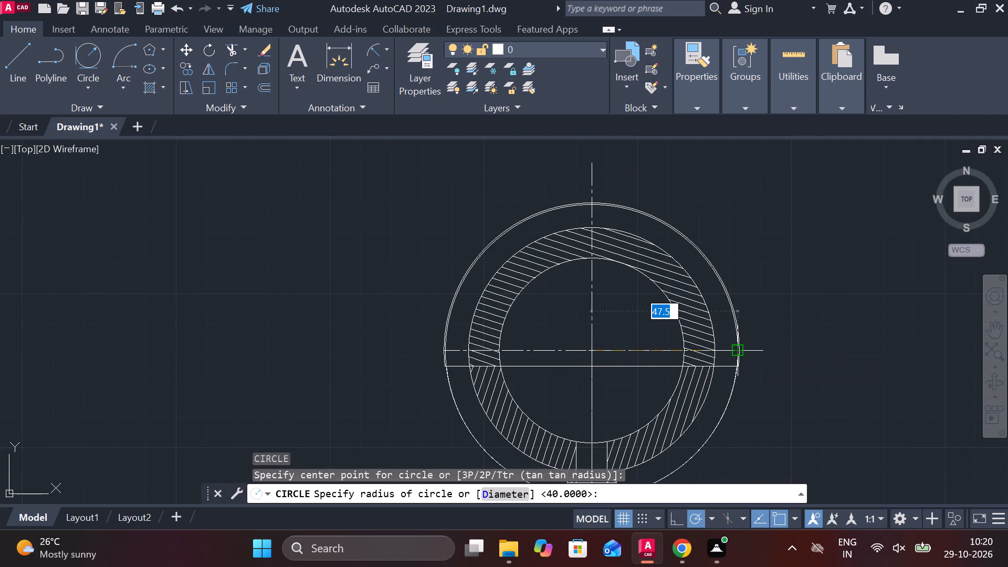
{"action": "scroll", "coordinate": [738, 350], "scroll_direction": "up", "scroll_amount": 2}
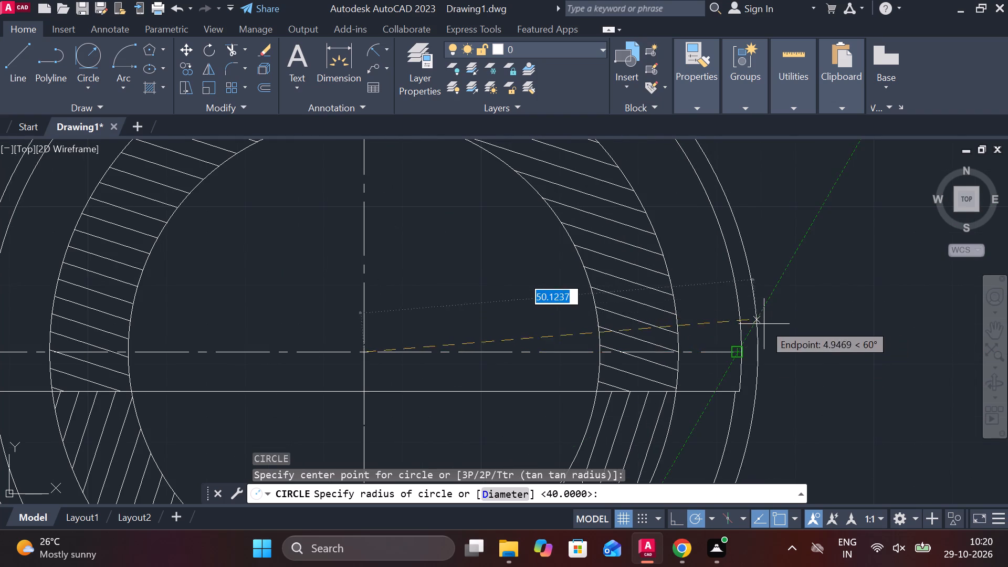
{"action": "left_click", "coordinate": [740, 390]}
{"action": "scroll", "coordinate": [742, 390], "scroll_direction": "down", "scroll_amount": 2}
{"action": "middle_click_drag", "start_coordinate": [763, 438], "coordinate": [731, 344]}
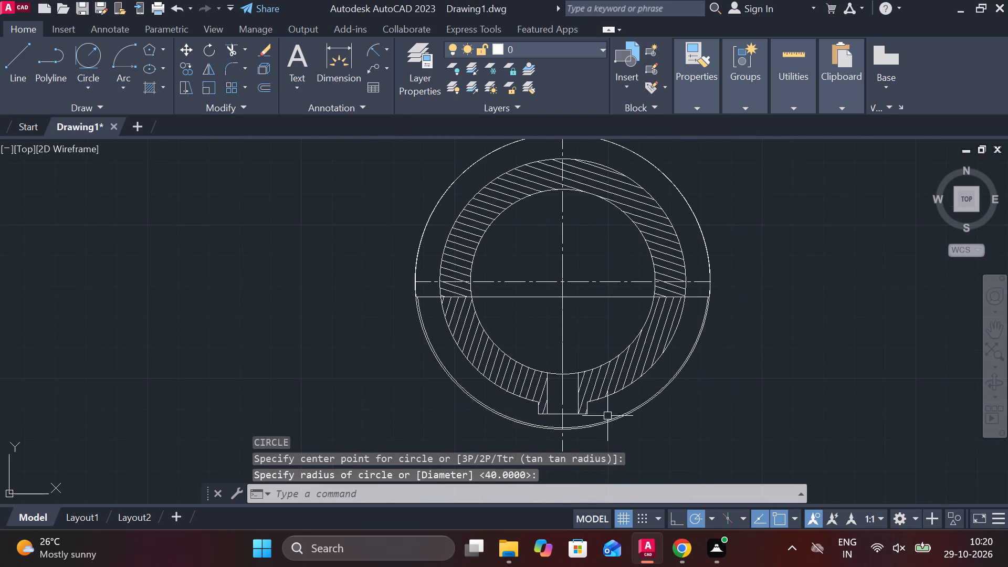
Trim away the two smaller outer arcs on the full bush's lower half, inside the new circle.
{"action": "scroll", "coordinate": [604, 425], "scroll_direction": "up", "scroll_amount": 2}
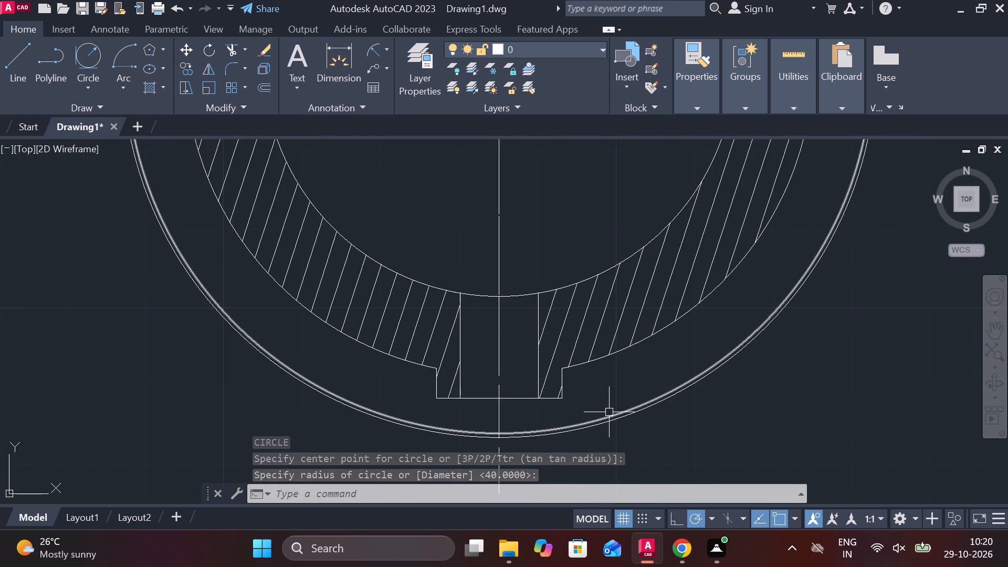
{"action": "type", "text": "TR"}
{"action": "key", "text": "space"}
{"action": "left_click", "coordinate": [600, 417]}
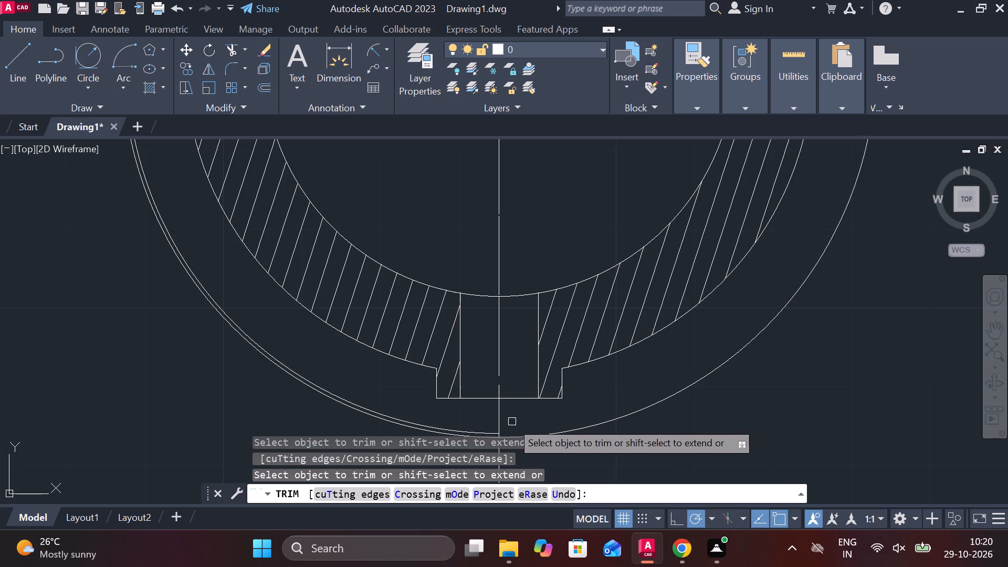
{"action": "left_click", "coordinate": [451, 428]}
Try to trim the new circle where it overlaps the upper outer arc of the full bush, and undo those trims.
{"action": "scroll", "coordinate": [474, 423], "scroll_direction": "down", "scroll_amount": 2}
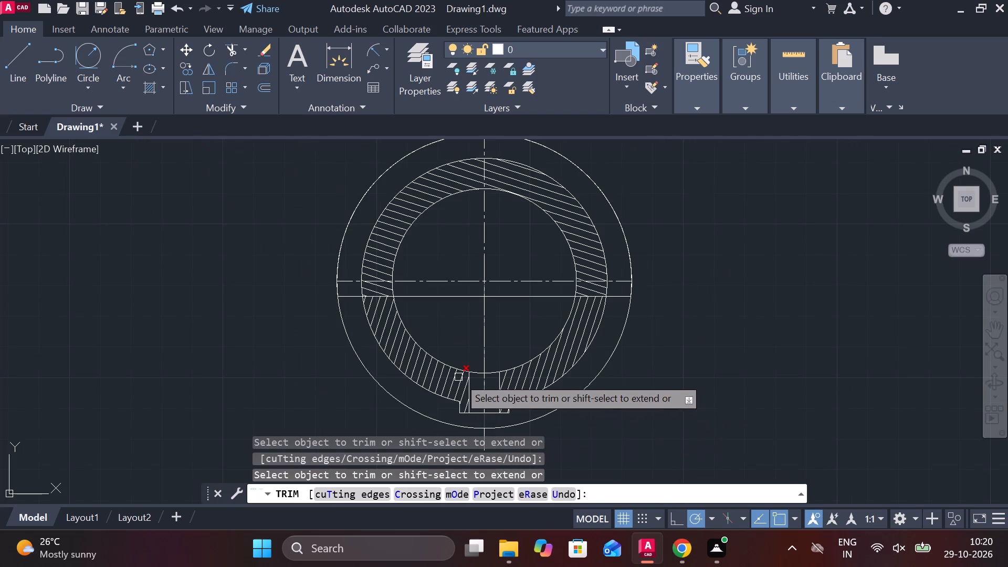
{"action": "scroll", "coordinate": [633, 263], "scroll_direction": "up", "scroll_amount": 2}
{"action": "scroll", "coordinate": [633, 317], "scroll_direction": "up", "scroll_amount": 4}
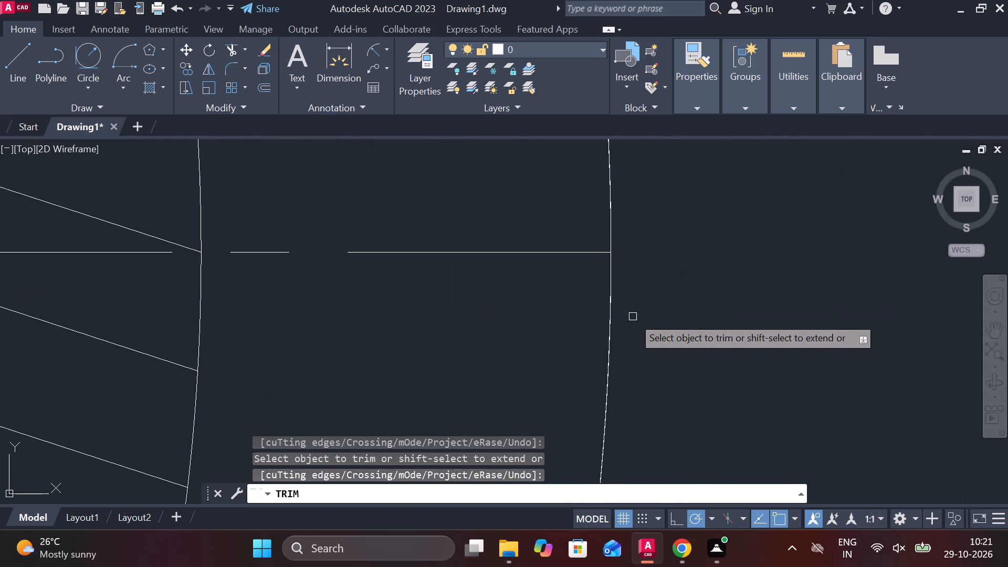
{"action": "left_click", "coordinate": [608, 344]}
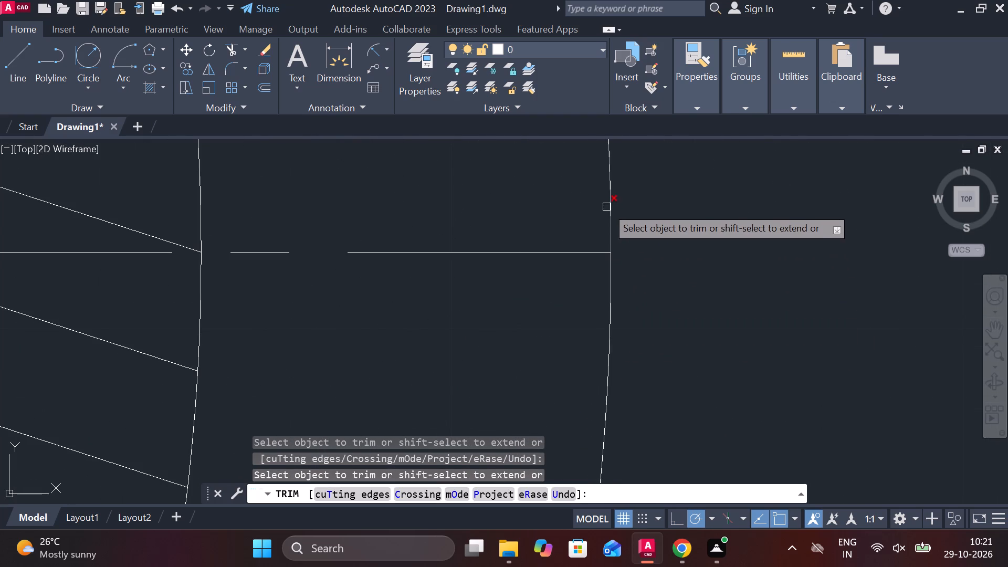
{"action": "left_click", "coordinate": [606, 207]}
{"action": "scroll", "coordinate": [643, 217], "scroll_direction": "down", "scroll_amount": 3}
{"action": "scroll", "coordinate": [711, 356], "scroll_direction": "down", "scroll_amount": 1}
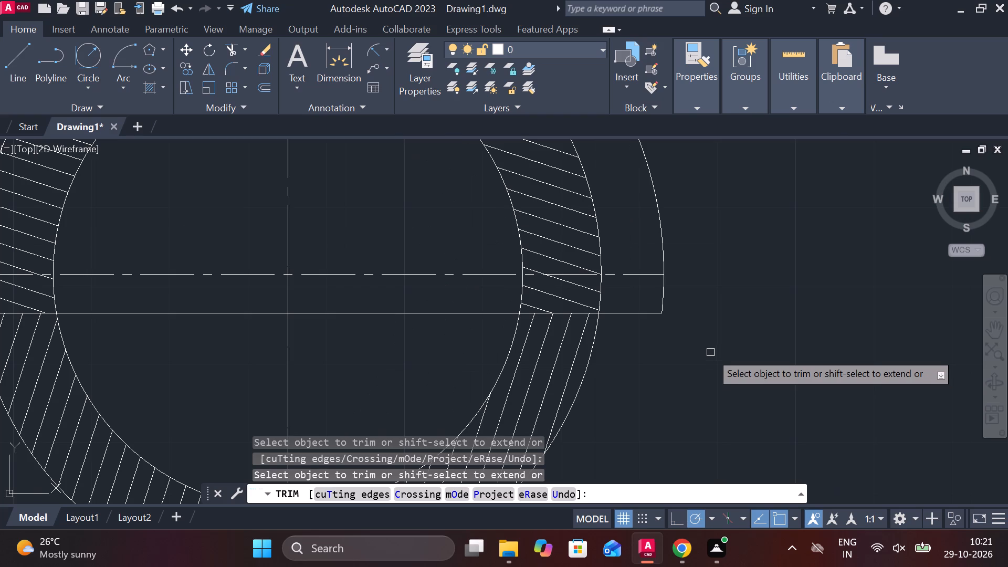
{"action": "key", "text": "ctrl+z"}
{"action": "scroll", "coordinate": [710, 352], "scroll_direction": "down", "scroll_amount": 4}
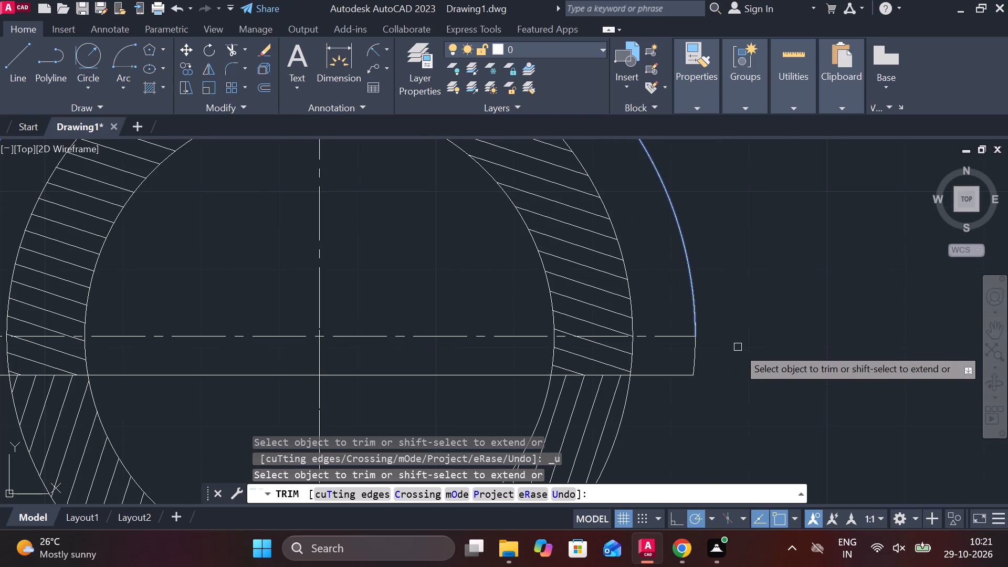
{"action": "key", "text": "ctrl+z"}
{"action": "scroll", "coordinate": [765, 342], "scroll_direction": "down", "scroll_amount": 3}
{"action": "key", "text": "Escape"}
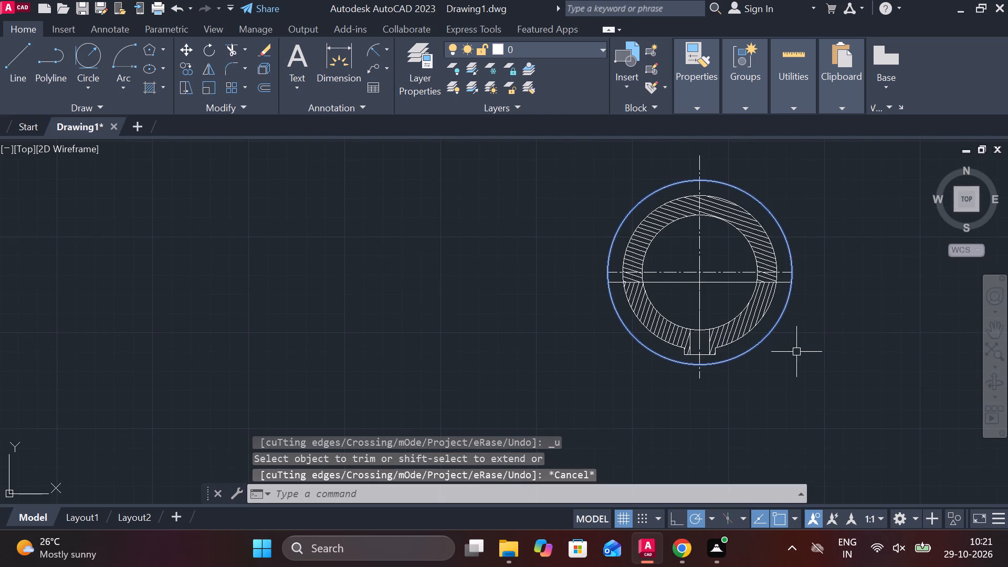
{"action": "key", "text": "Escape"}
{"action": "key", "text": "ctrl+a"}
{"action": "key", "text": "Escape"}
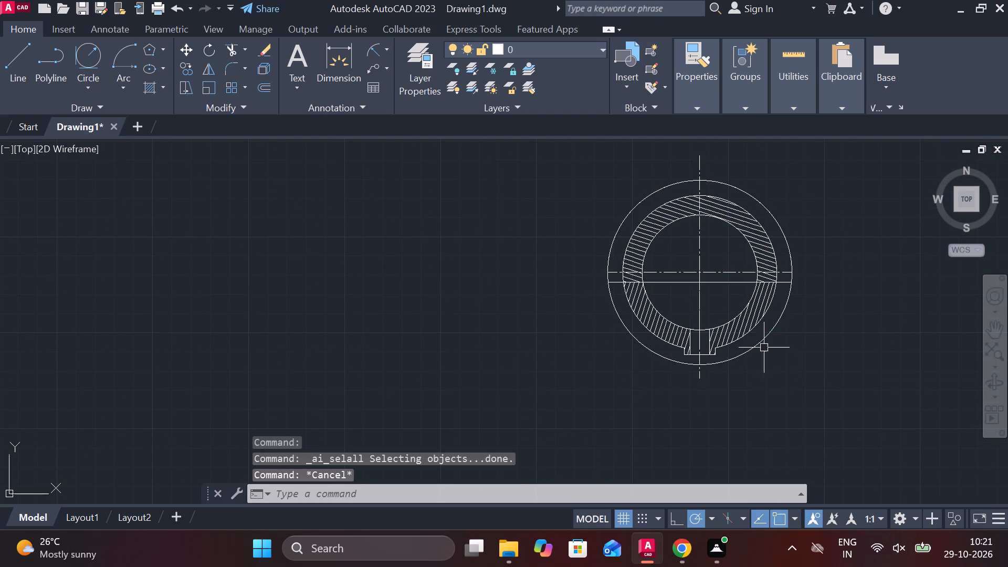
Move the full bush by its flat edge midpoint into the bore of the cap-on-bracket assembly.
{"action": "left_click", "coordinate": [583, 176]}
{"action": "left_click", "coordinate": [827, 384]}
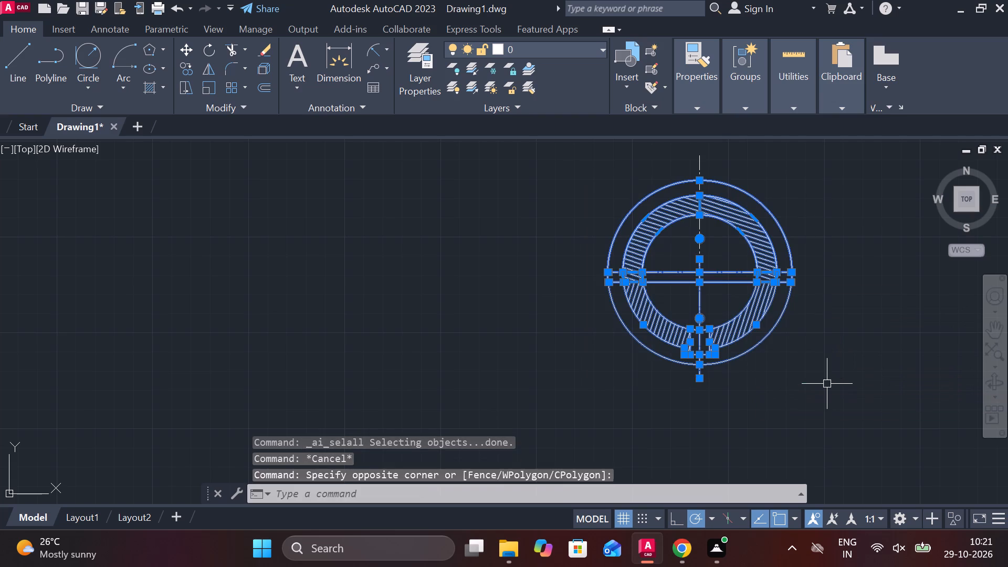
{"action": "key", "text": "m"}
{"action": "key", "text": "Return"}
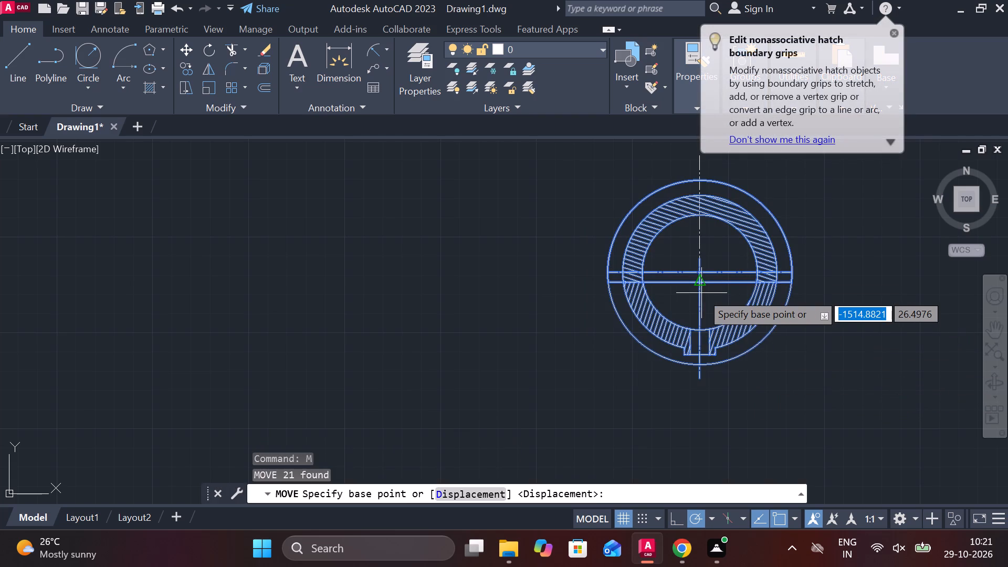
{"action": "left_click", "coordinate": [700, 291]}
{"action": "scroll", "coordinate": [705, 311], "scroll_direction": "down", "scroll_amount": 2}
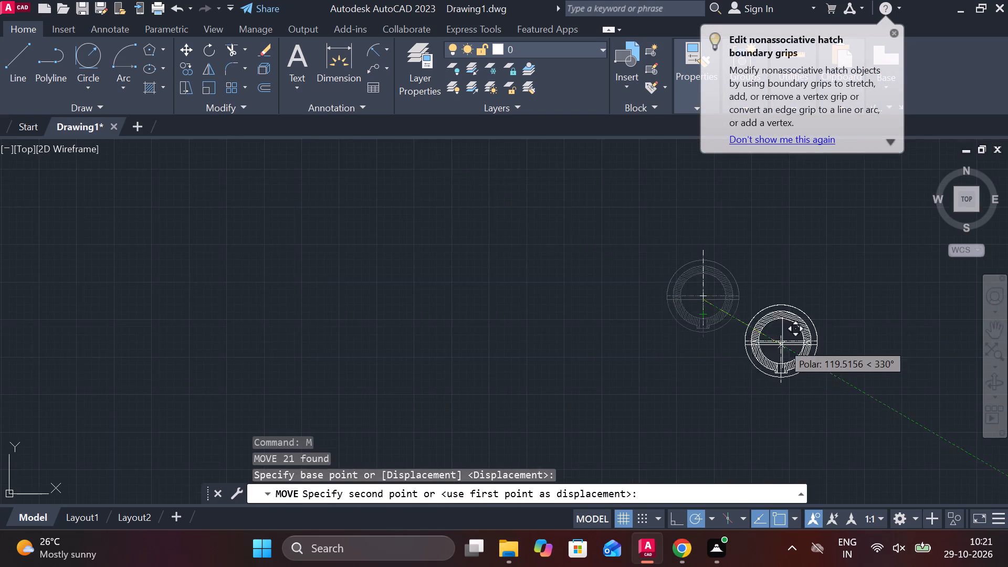
{"action": "middle_click_drag", "start_coordinate": [782, 343], "coordinate": [440, 343]}
{"action": "scroll", "coordinate": [927, 248], "scroll_direction": "down", "scroll_amount": 2}
{"action": "middle_click_drag", "start_coordinate": [953, 300], "coordinate": [509, 385]}
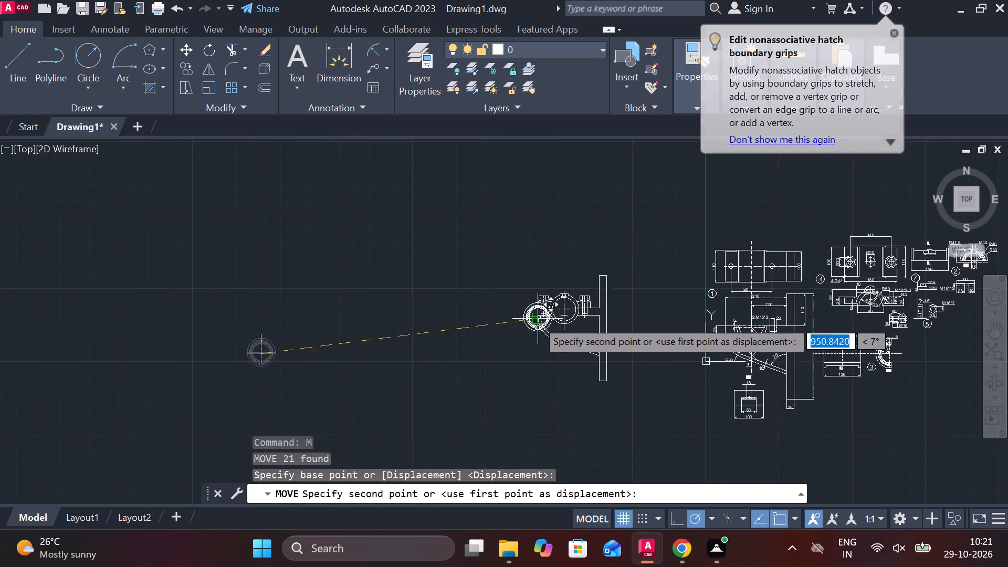
{"action": "scroll", "coordinate": [536, 319], "scroll_direction": "up", "scroll_amount": 5}
{"action": "scroll", "coordinate": [650, 319], "scroll_direction": "down", "scroll_amount": 1}
{"action": "middle_click_drag", "start_coordinate": [695, 291], "coordinate": [563, 355]}
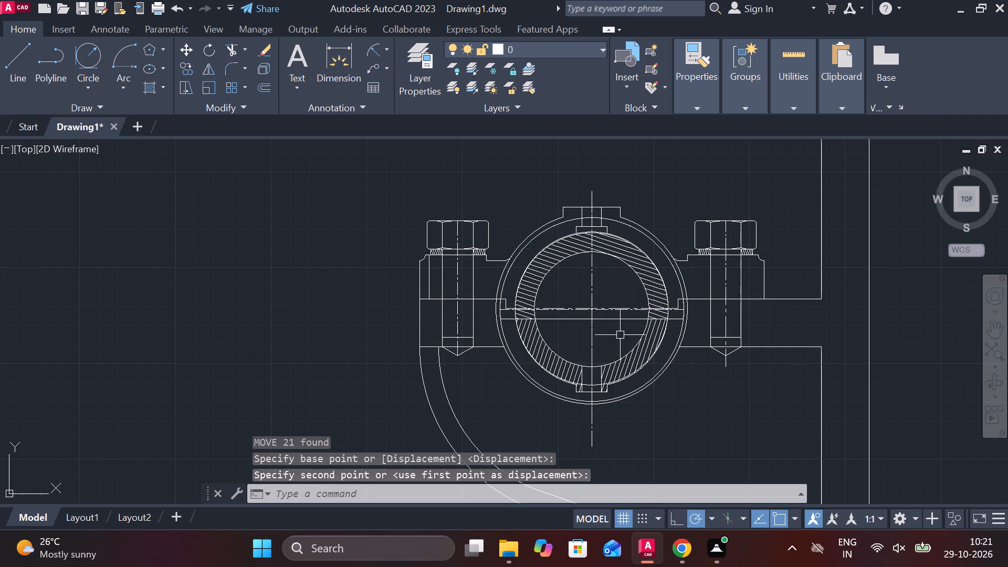
Erase the two duplicate horizontal centrelines across the bush bore, lying just below the remaining one.
{"action": "scroll", "coordinate": [607, 318], "scroll_direction": "up", "scroll_amount": 3}
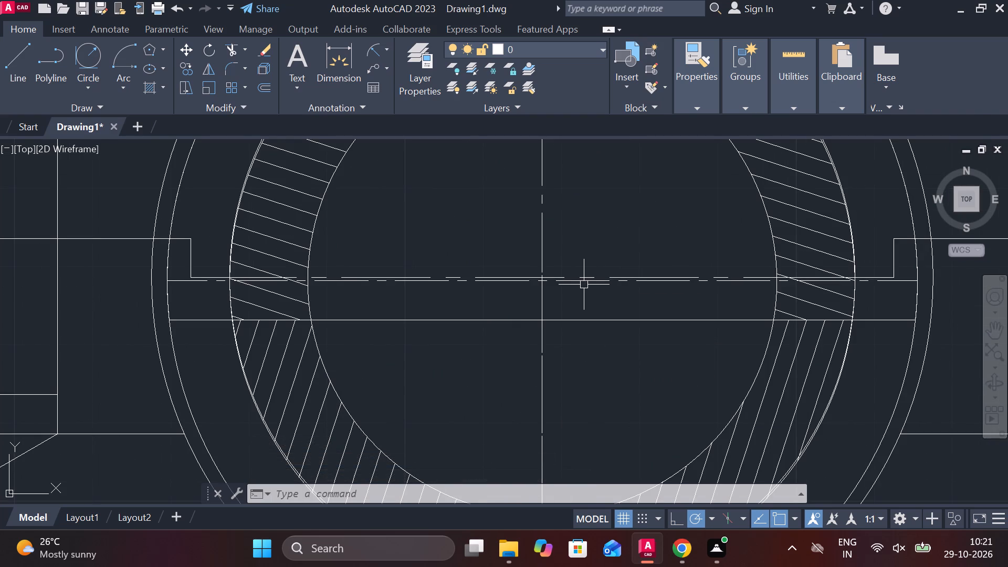
{"action": "left_click", "coordinate": [571, 283]}
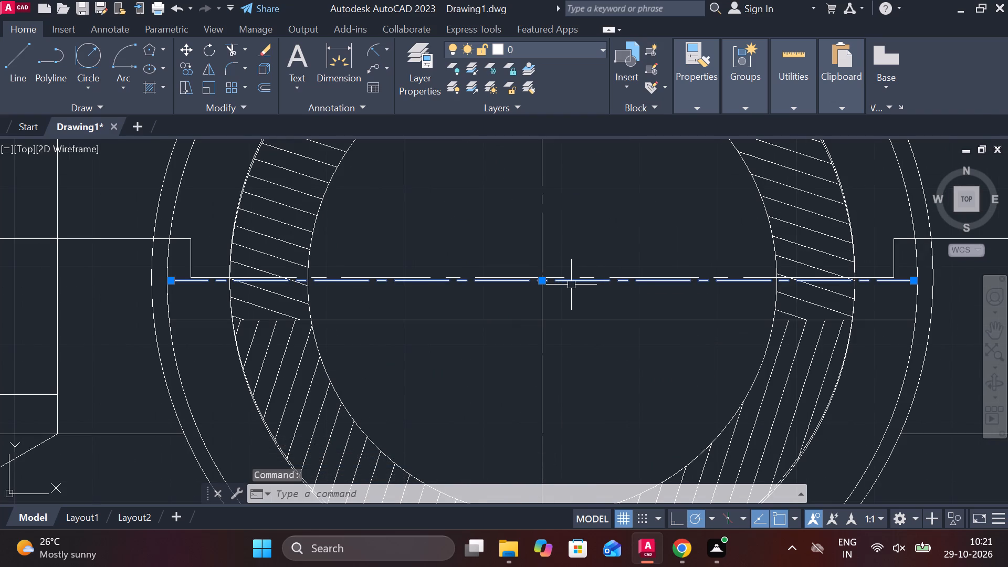
{"action": "type", "text": "E"}
{"action": "key", "text": "space"}
{"action": "scroll", "coordinate": [571, 285], "scroll_direction": "down", "scroll_amount": 2}
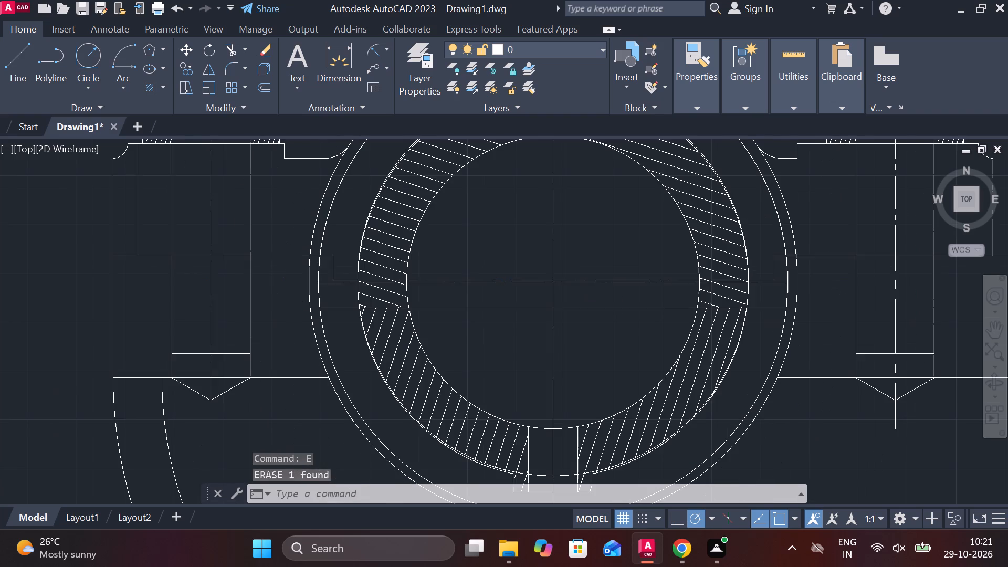
{"action": "scroll", "coordinate": [571, 285], "scroll_direction": "up", "scroll_amount": 3}
{"action": "left_click", "coordinate": [565, 280]}
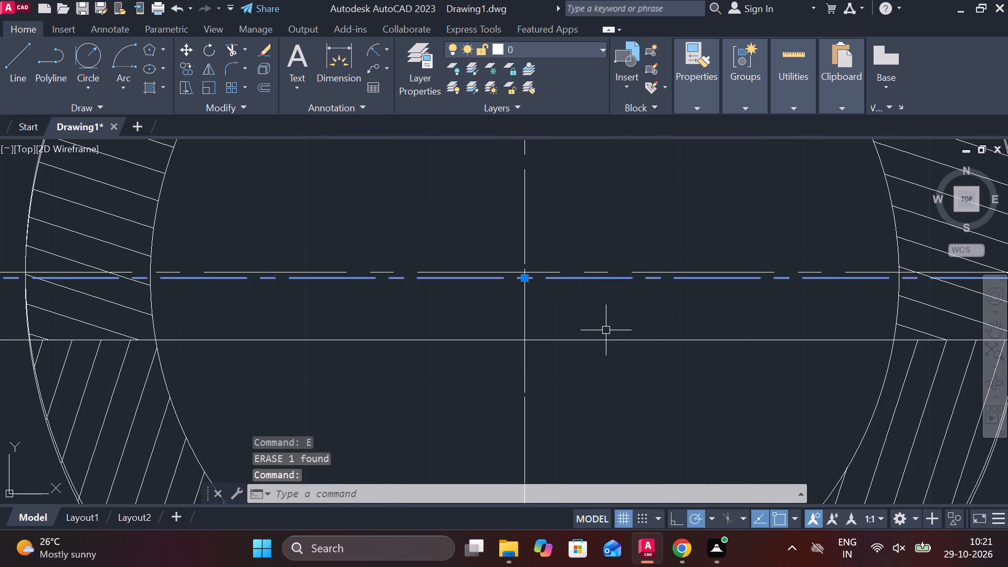
{"action": "type", "text": "E"}
{"action": "key", "text": "space"}
{"action": "scroll", "coordinate": [608, 330], "scroll_direction": "down", "scroll_amount": 3}
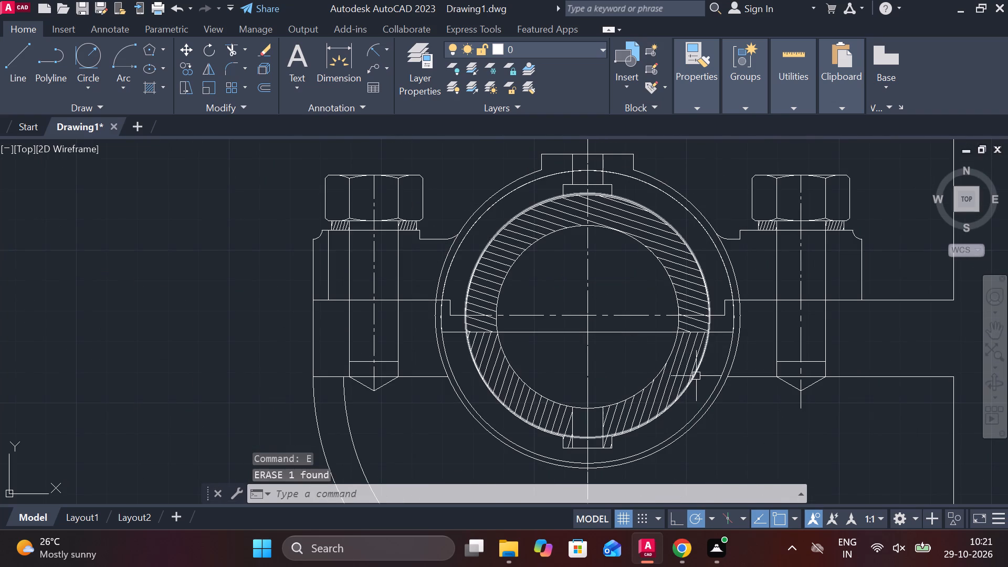
Erase the stray vertical centreline lying far to the left of the bracket assembly.
{"action": "scroll", "coordinate": [710, 381], "scroll_direction": "down", "scroll_amount": 2}
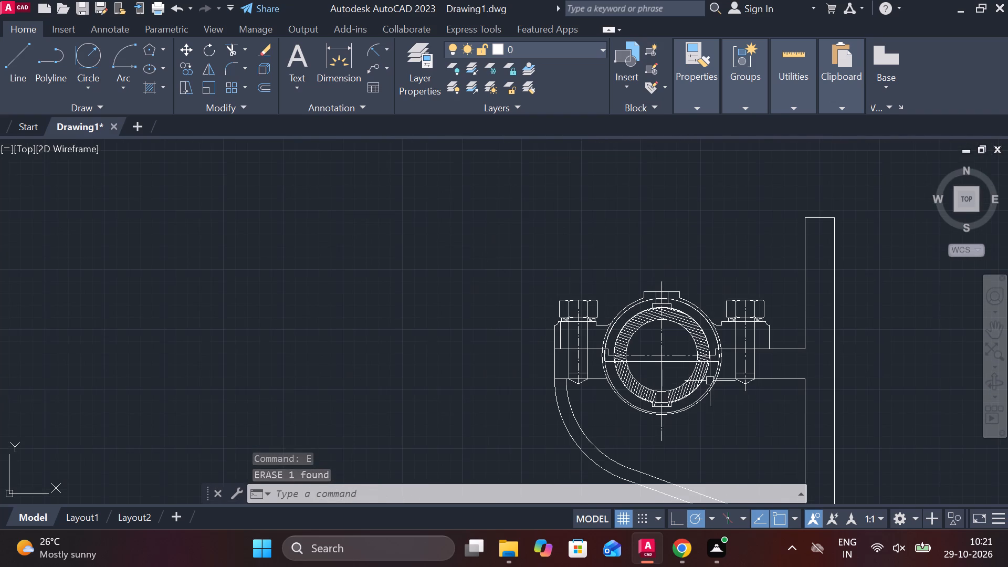
{"action": "scroll", "coordinate": [765, 404], "scroll_direction": "down", "scroll_amount": 1}
{"action": "middle_click_drag", "start_coordinate": [765, 404], "coordinate": [635, 322]}
{"action": "scroll", "coordinate": [636, 345], "scroll_direction": "down", "scroll_amount": 1}
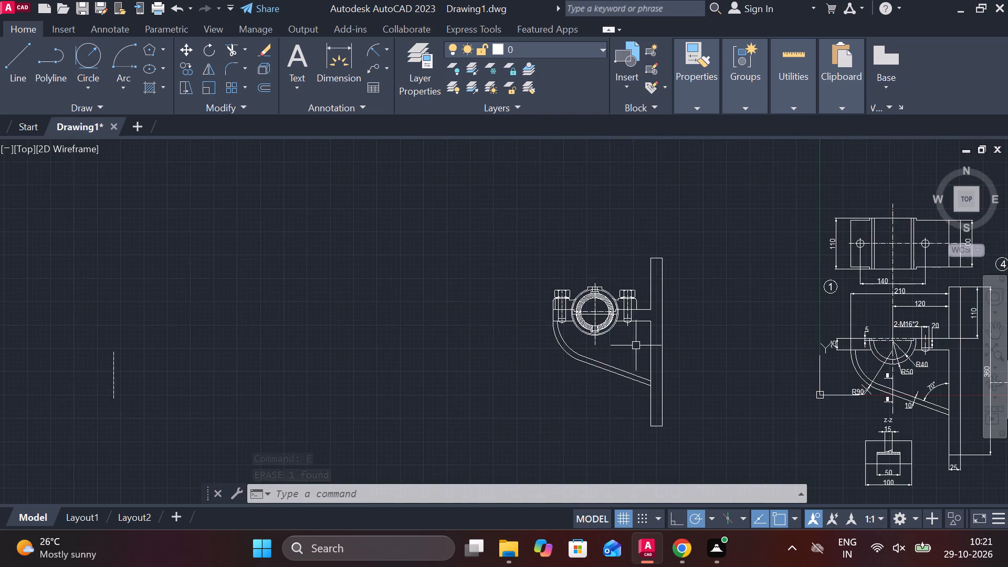
{"action": "scroll", "coordinate": [636, 345], "scroll_direction": "down", "scroll_amount": 1}
{"action": "left_click_drag", "start_coordinate": [363, 381], "coordinate": [313, 377]}
{"action": "left_click", "coordinate": [266, 346]}
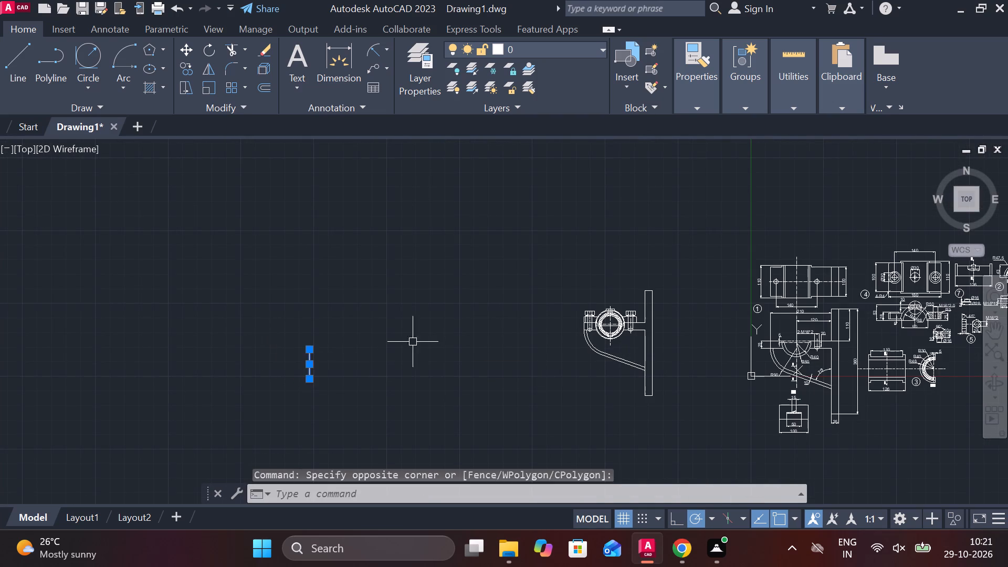
{"action": "key", "text": "e"}
{"action": "key", "text": "space"}
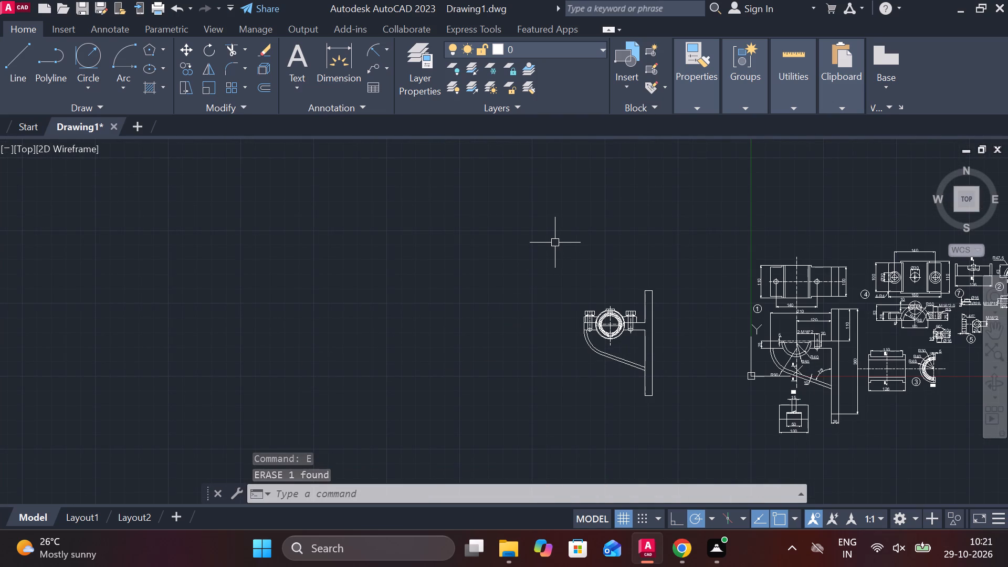
Draw a spline break line on the bracket around the right bolt's lower end, starting and ending on the bracket's top edge.
{"action": "scroll", "coordinate": [628, 353], "scroll_direction": "up", "scroll_amount": 3}
{"action": "middle_click_drag", "start_coordinate": [622, 323], "coordinate": [540, 383]}
{"action": "scroll", "coordinate": [550, 354], "scroll_direction": "up", "scroll_amount": 1}
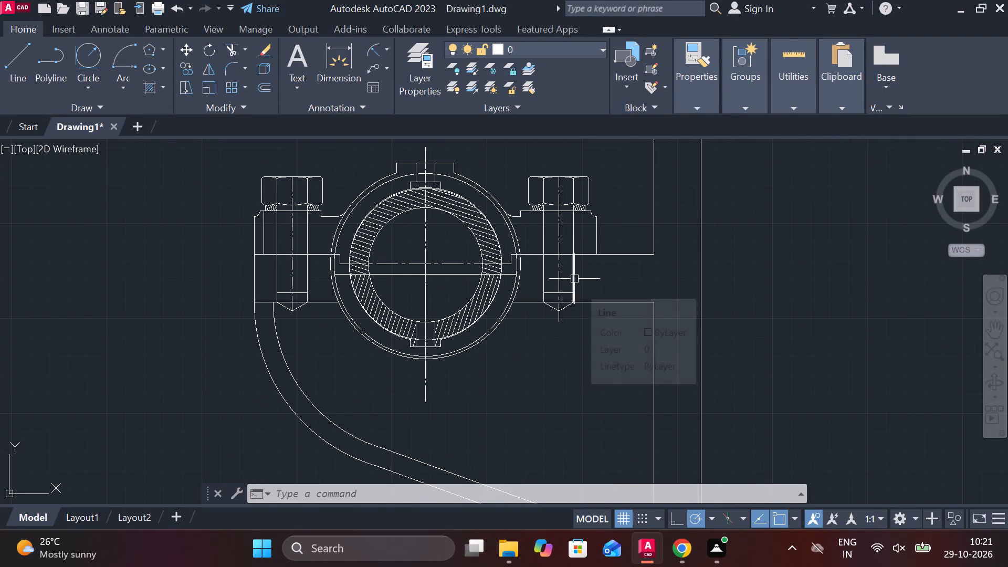
{"action": "type", "text": "SP"}
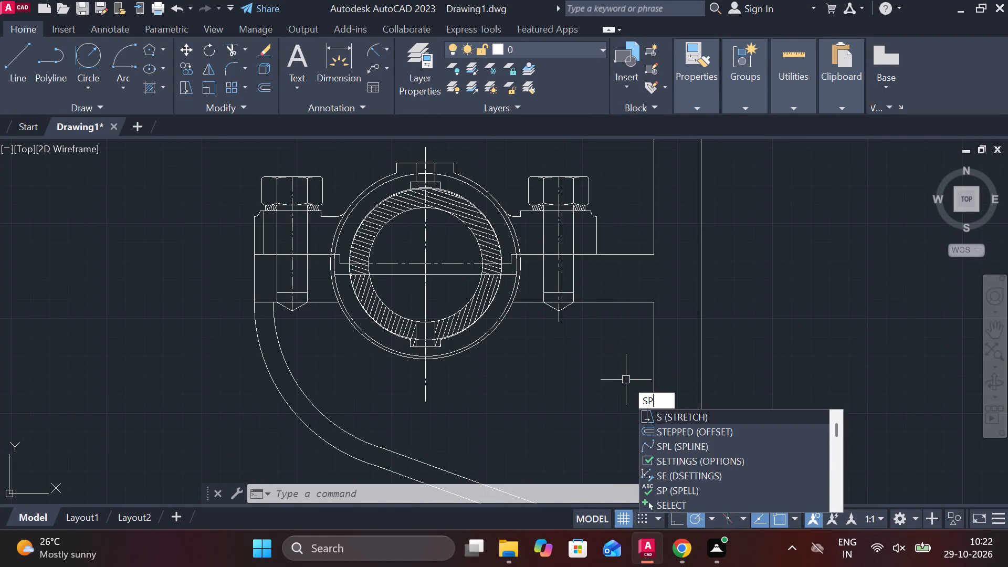
{"action": "left_click", "coordinate": [657, 424]}
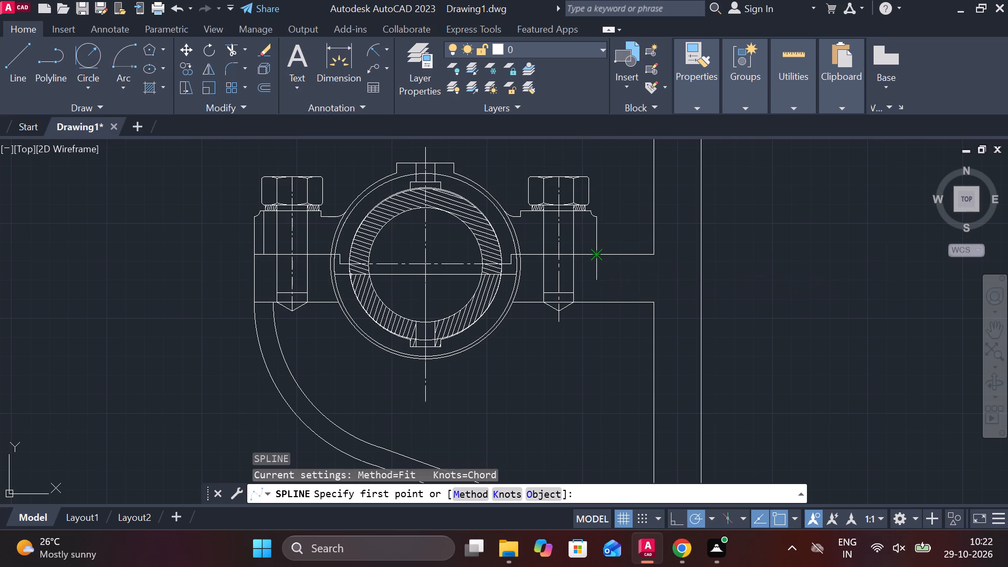
{"action": "left_click", "coordinate": [610, 264]}
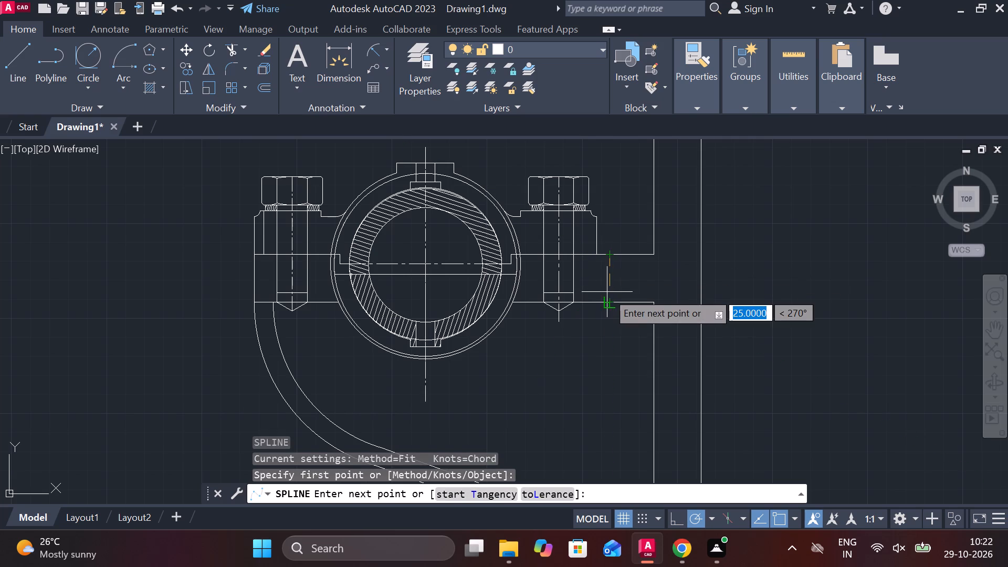
{"action": "scroll", "coordinate": [607, 292], "scroll_direction": "up", "scroll_amount": 2}
{"action": "left_click", "coordinate": [614, 332]}
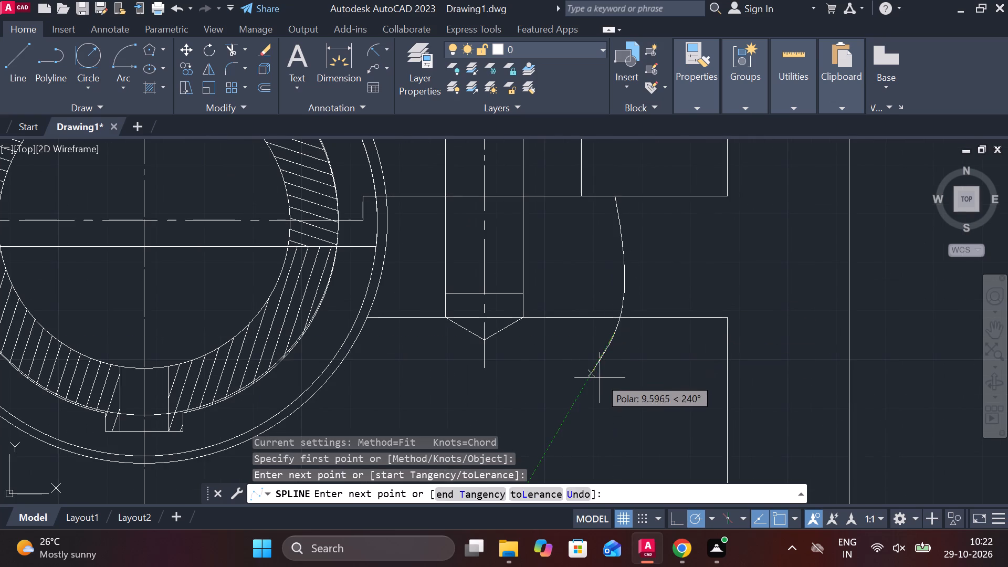
{"action": "left_click", "coordinate": [494, 414]}
{"action": "left_click", "coordinate": [426, 403]}
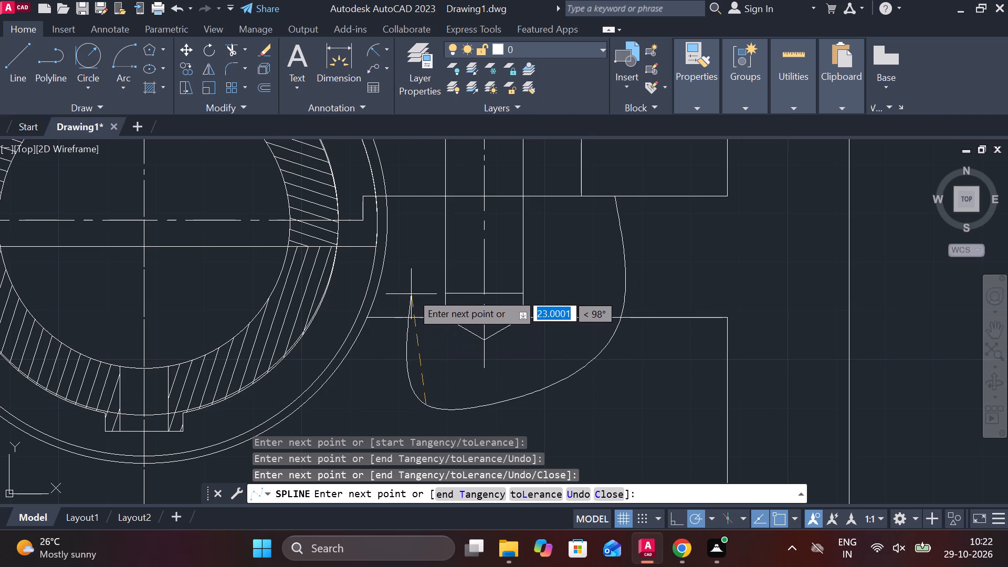
{"action": "left_click", "coordinate": [411, 207]}
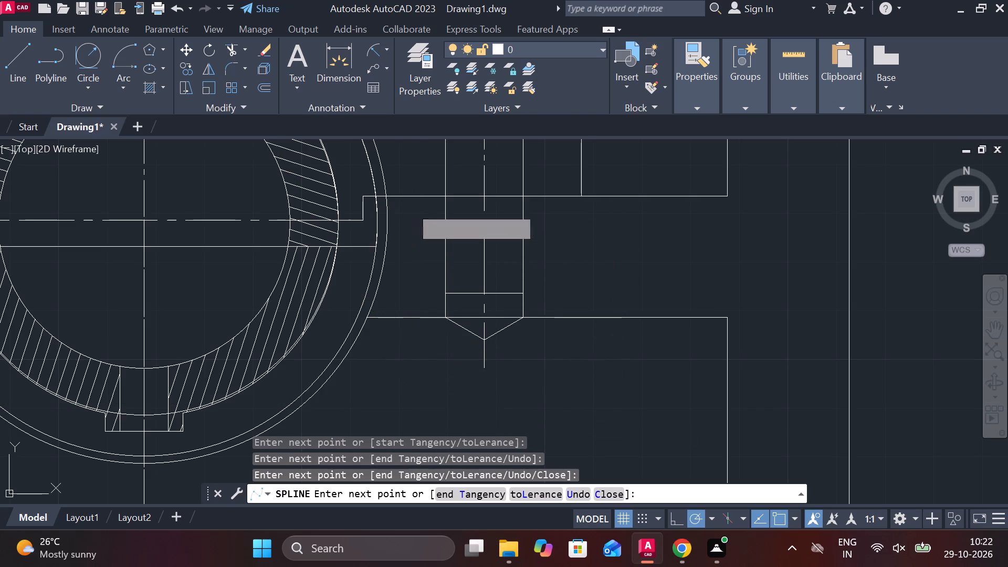
{"action": "key", "text": "Return"}
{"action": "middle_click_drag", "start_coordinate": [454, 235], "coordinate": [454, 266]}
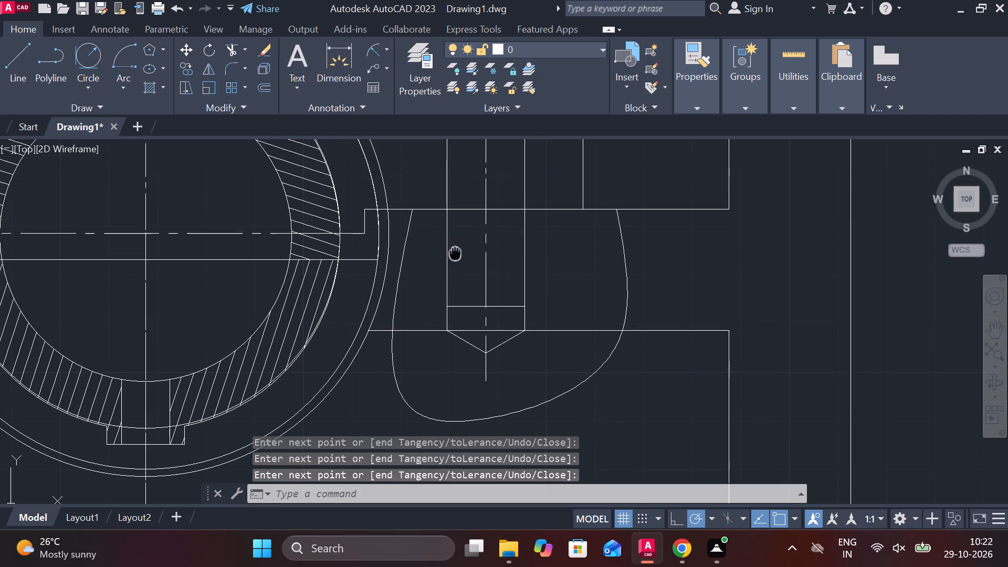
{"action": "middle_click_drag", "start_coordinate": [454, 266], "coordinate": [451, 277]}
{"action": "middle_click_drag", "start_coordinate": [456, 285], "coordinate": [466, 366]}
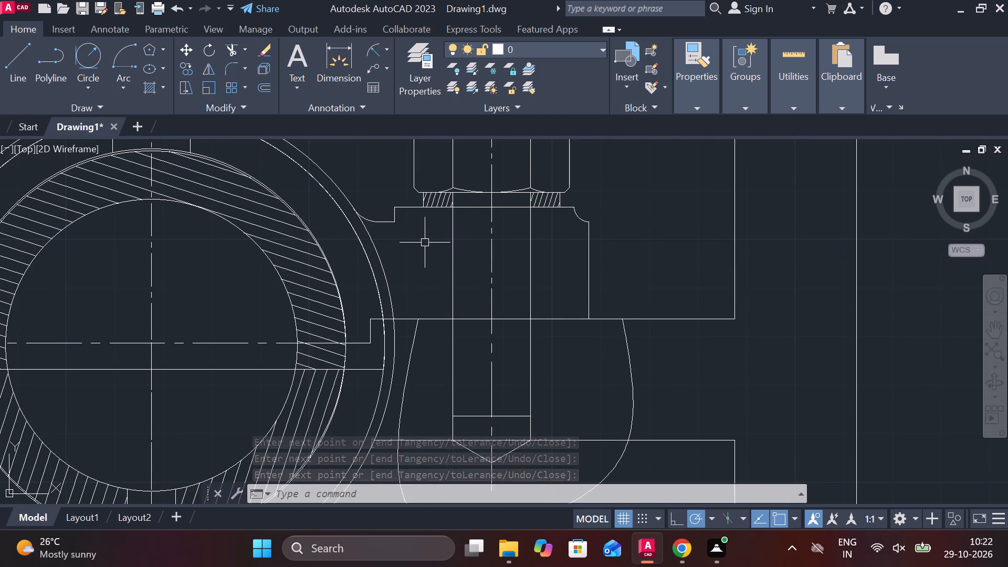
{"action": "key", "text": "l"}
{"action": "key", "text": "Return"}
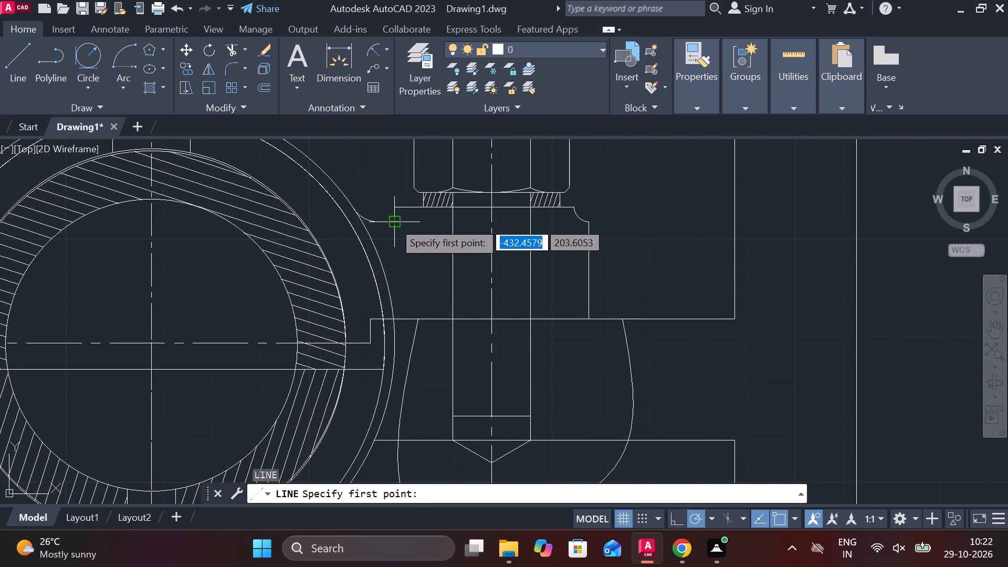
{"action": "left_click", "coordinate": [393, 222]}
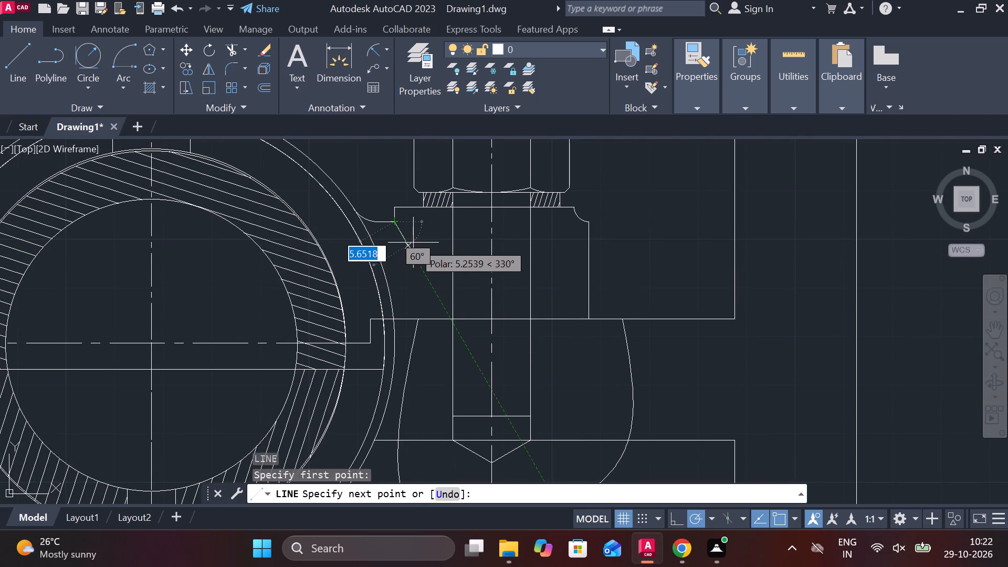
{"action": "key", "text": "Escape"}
Draw a spline break line across the cap's right flange, from the first spline's left end to the flange's step corner.
{"action": "type", "text": "SP"}
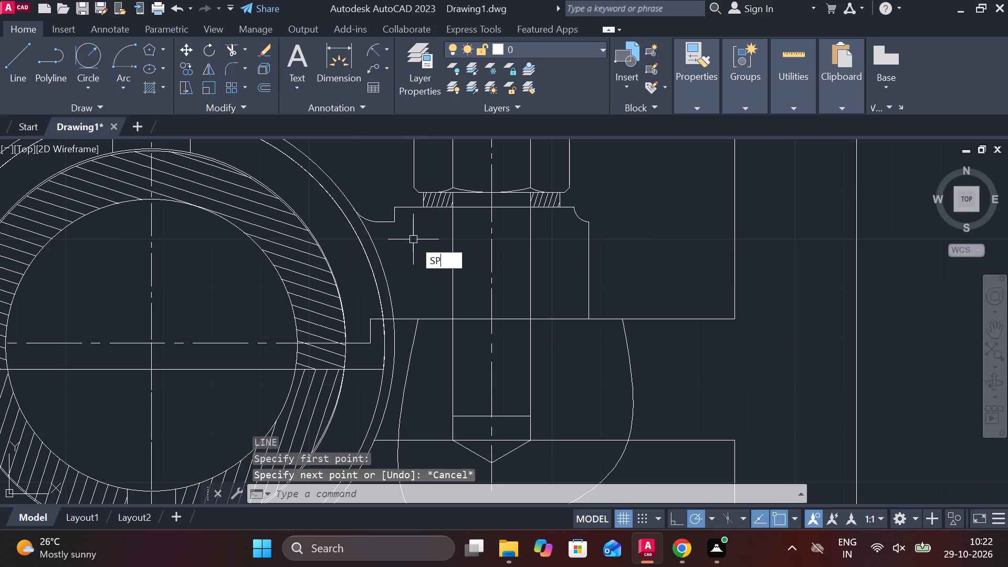
{"action": "left_click", "coordinate": [452, 288]}
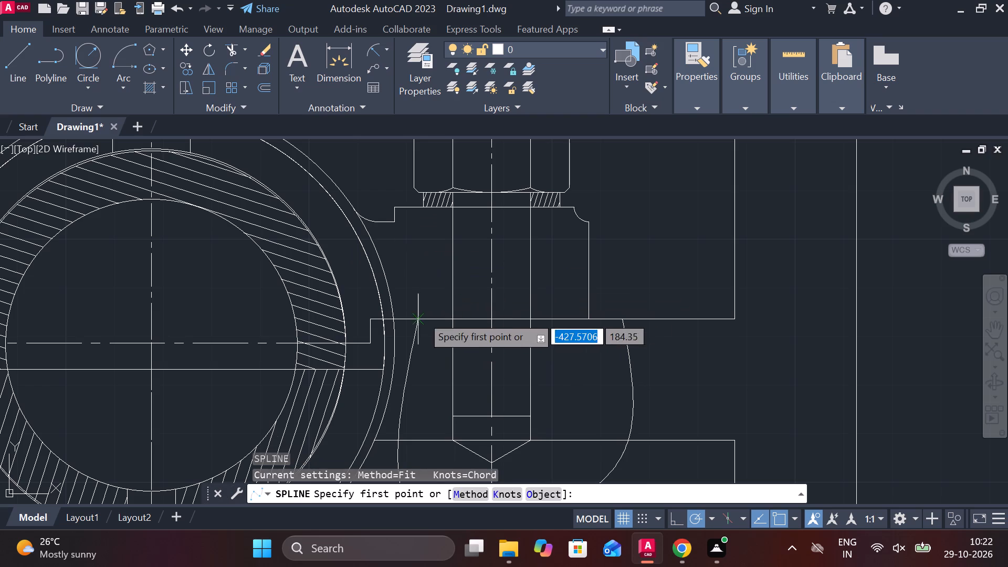
{"action": "left_click", "coordinate": [422, 316]}
{"action": "left_click", "coordinate": [392, 227]}
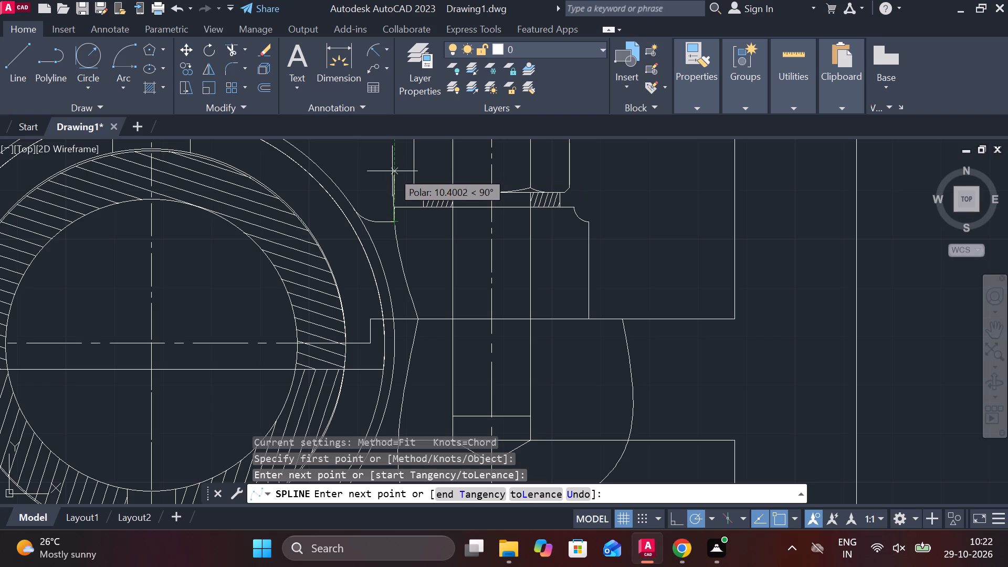
{"action": "scroll", "coordinate": [402, 187], "scroll_direction": "up", "scroll_amount": 2}
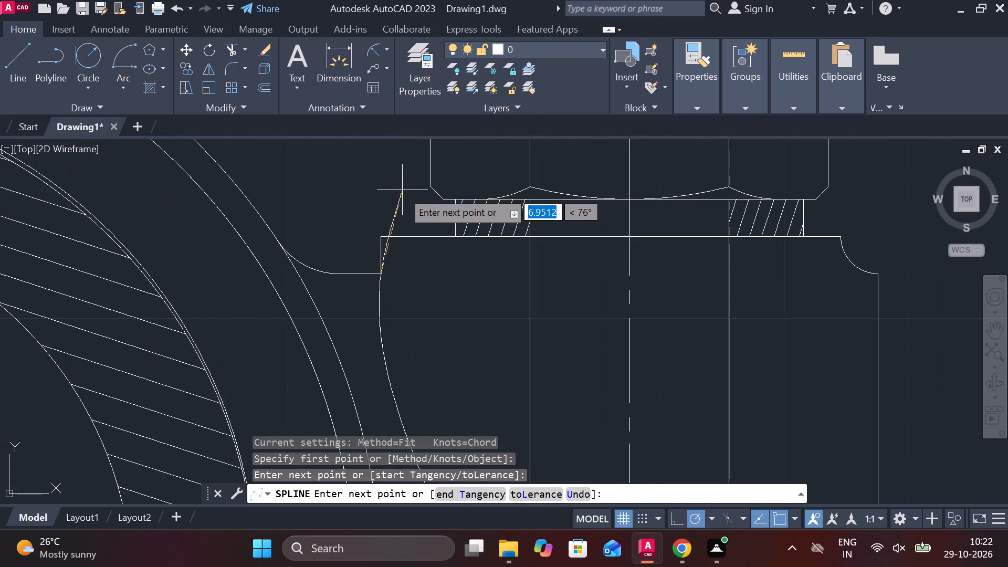
{"action": "key", "text": "Return"}
Hatch the three bracket regions inside the break line around and below the right bolt with the ANSI31 pattern.
{"action": "scroll", "coordinate": [421, 233], "scroll_direction": "down", "scroll_amount": 2}
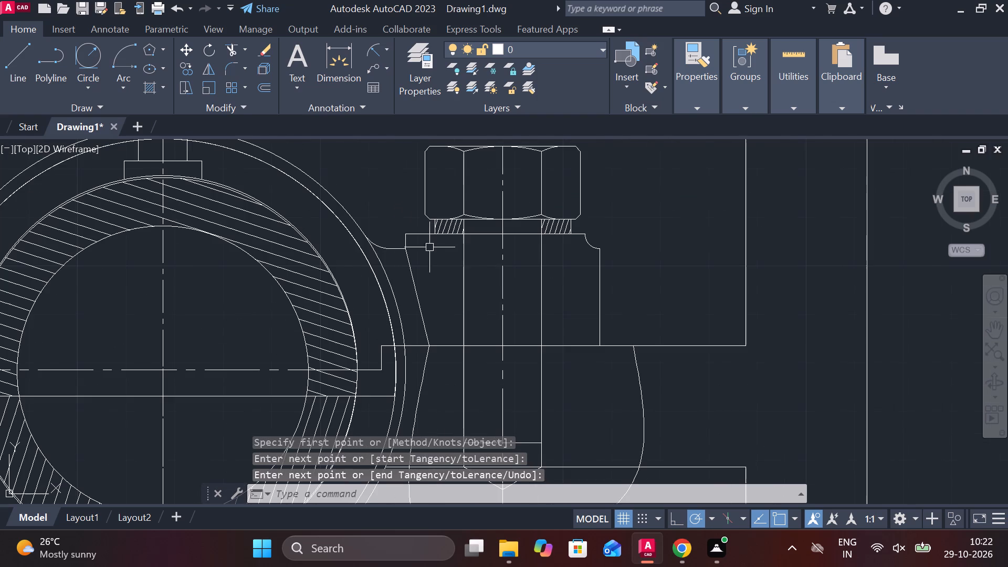
{"action": "scroll", "coordinate": [532, 311], "scroll_direction": "down", "scroll_amount": 1}
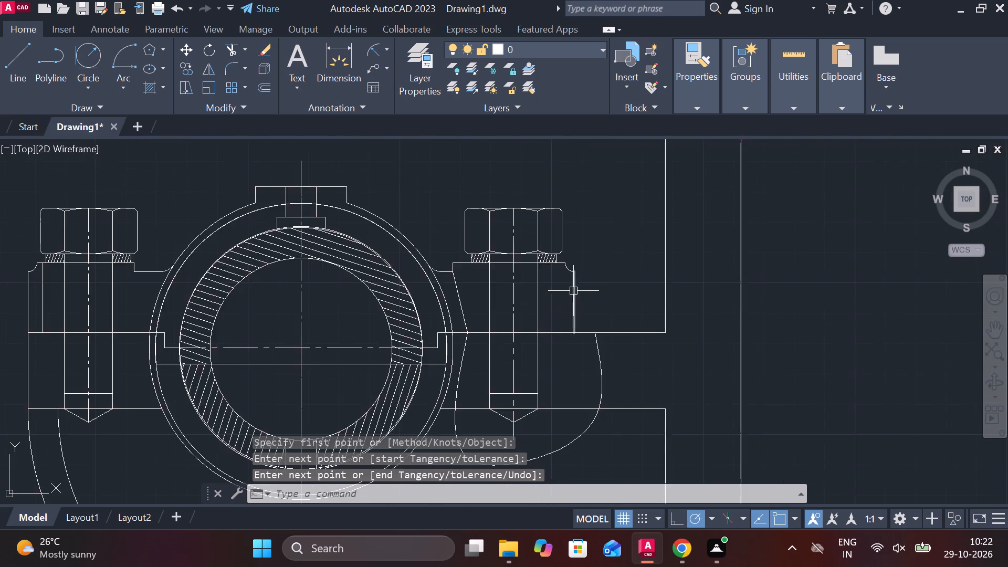
{"action": "scroll", "coordinate": [573, 291], "scroll_direction": "down", "scroll_amount": 1}
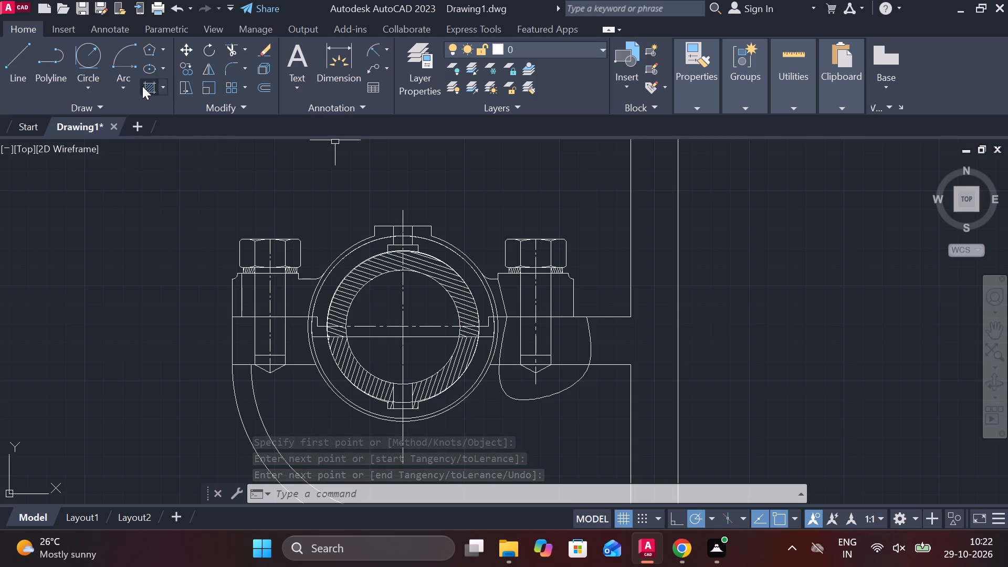
{"action": "left_click", "coordinate": [139, 86]}
{"action": "left_click", "coordinate": [156, 83]}
{"action": "left_click", "coordinate": [150, 83]}
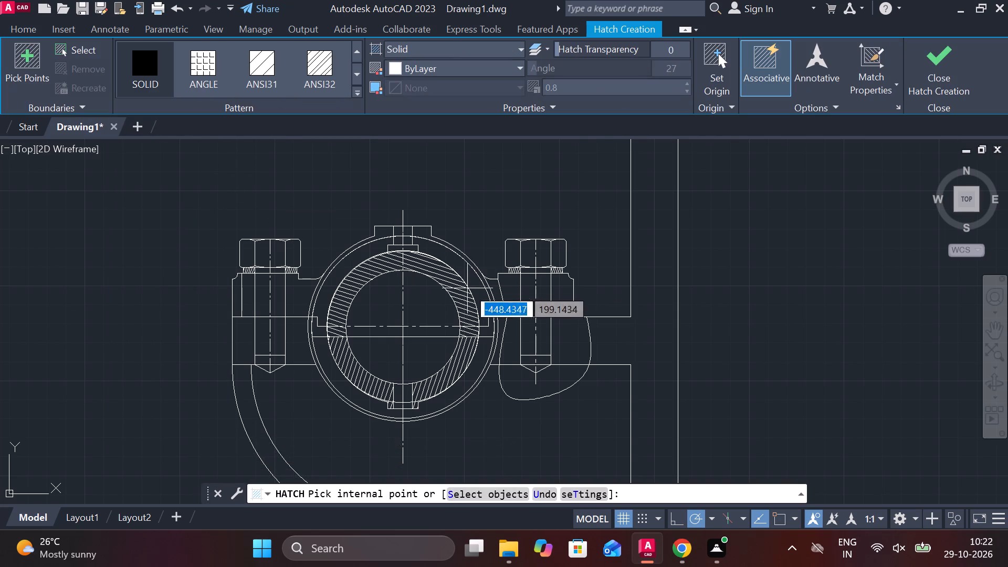
{"action": "left_click", "coordinate": [255, 69]}
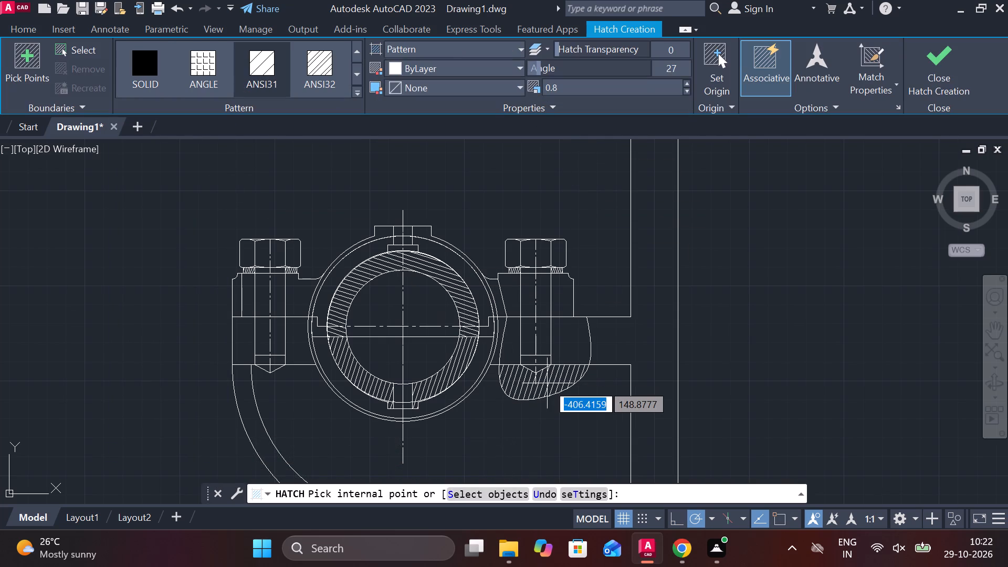
{"action": "left_click", "coordinate": [547, 383]}
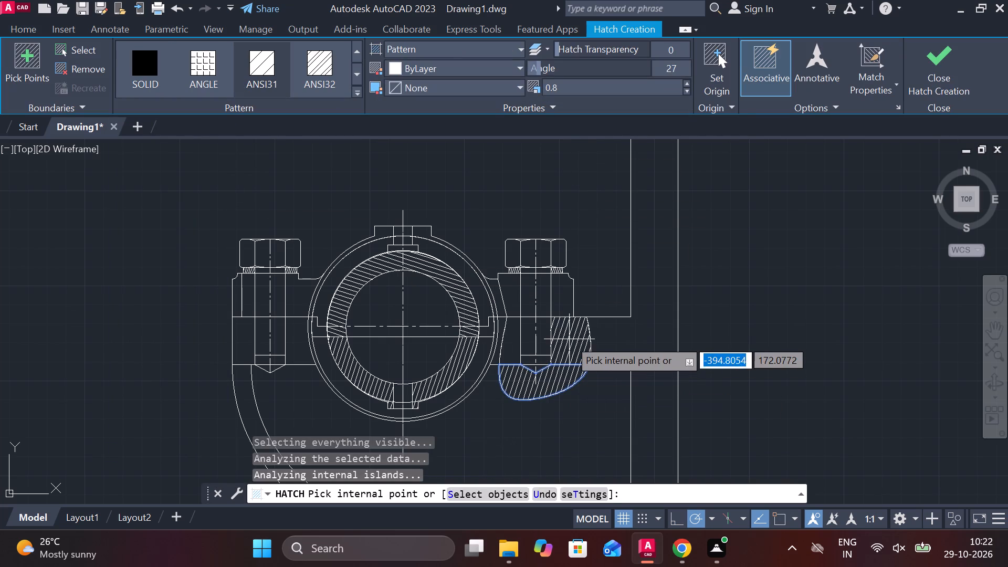
{"action": "left_click", "coordinate": [569, 339]}
{"action": "left_click", "coordinate": [504, 349]}
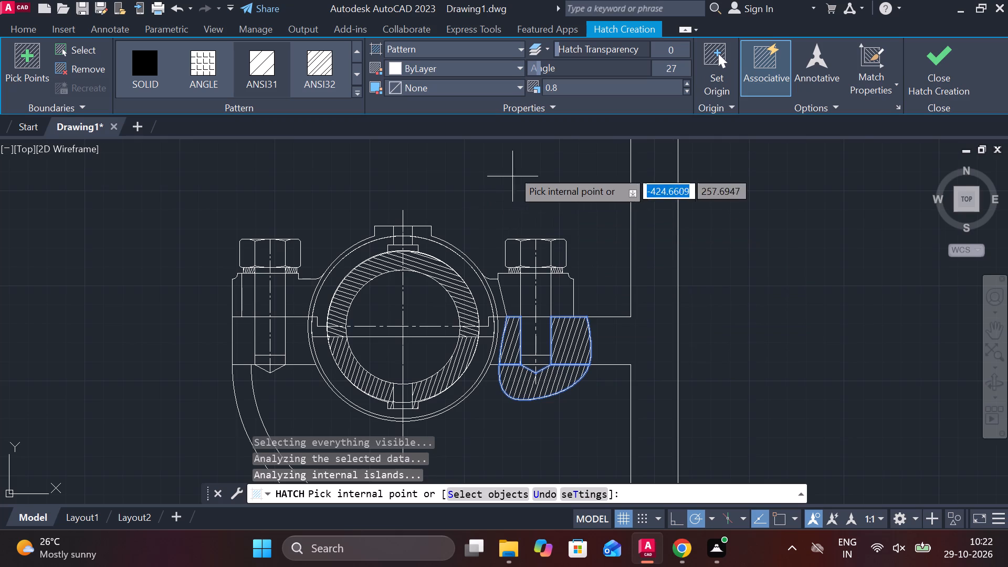
{"action": "left_click", "coordinate": [919, 68]}
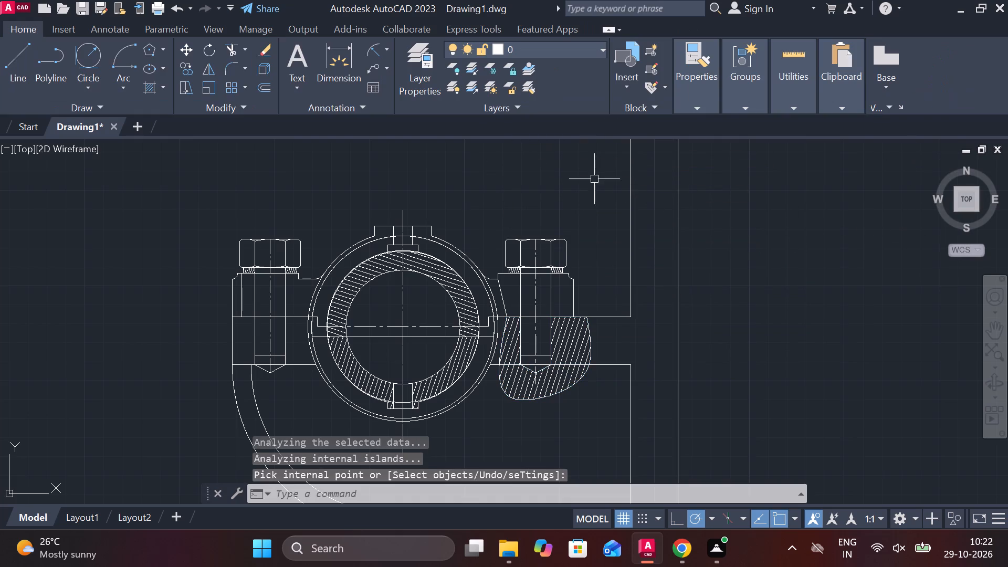
Hatch the cap's right flange on both sides of the right bolt with ANSI31 at angle 100, scale 0.8.
{"action": "left_click", "coordinate": [144, 90]}
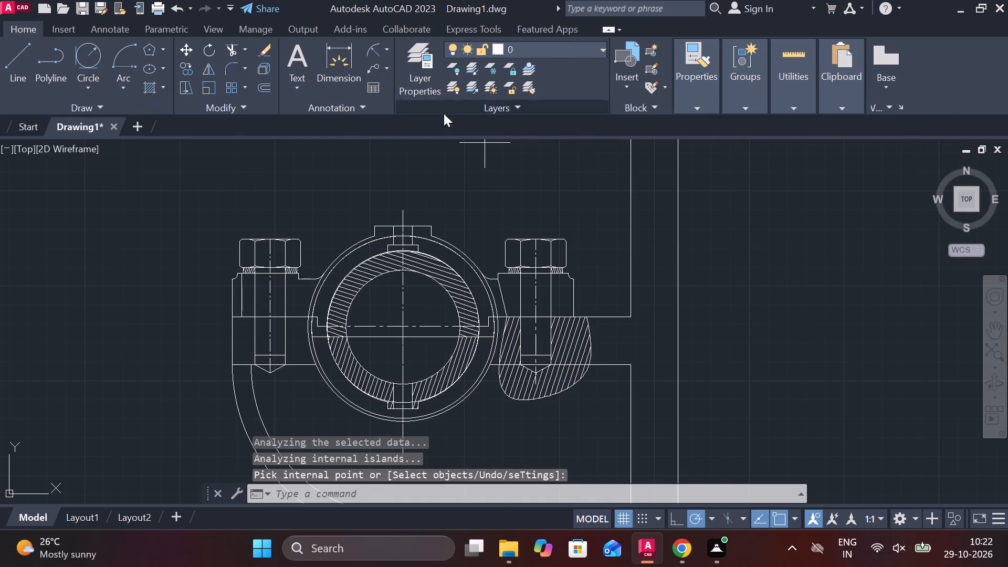
{"action": "left_click", "coordinate": [663, 65]}
{"action": "left_click_drag", "start_coordinate": [669, 65], "coordinate": [689, 65]}
{"action": "left_click_drag", "start_coordinate": [689, 65], "coordinate": [707, 65]}
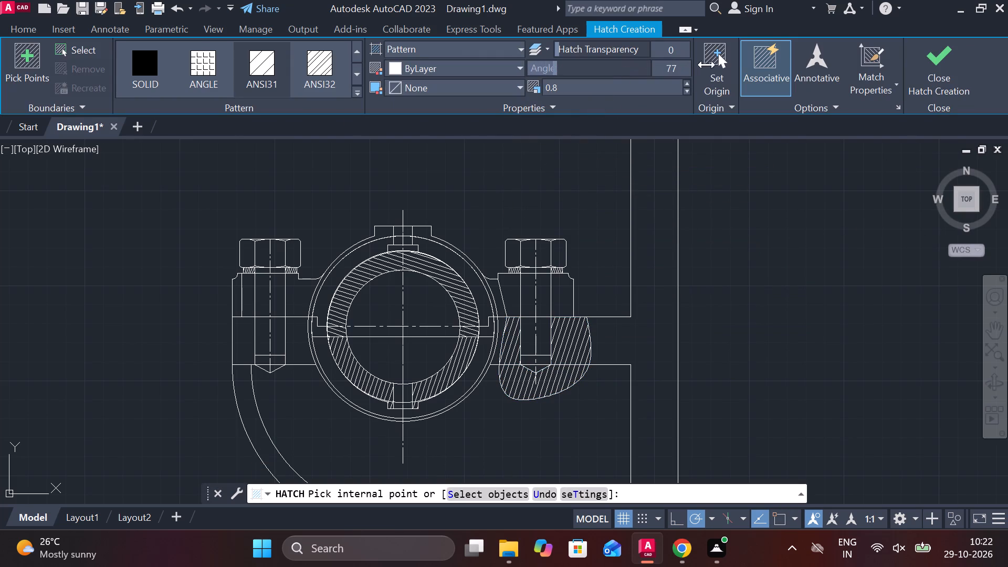
{"action": "left_click_drag", "start_coordinate": [707, 65], "coordinate": [719, 65]}
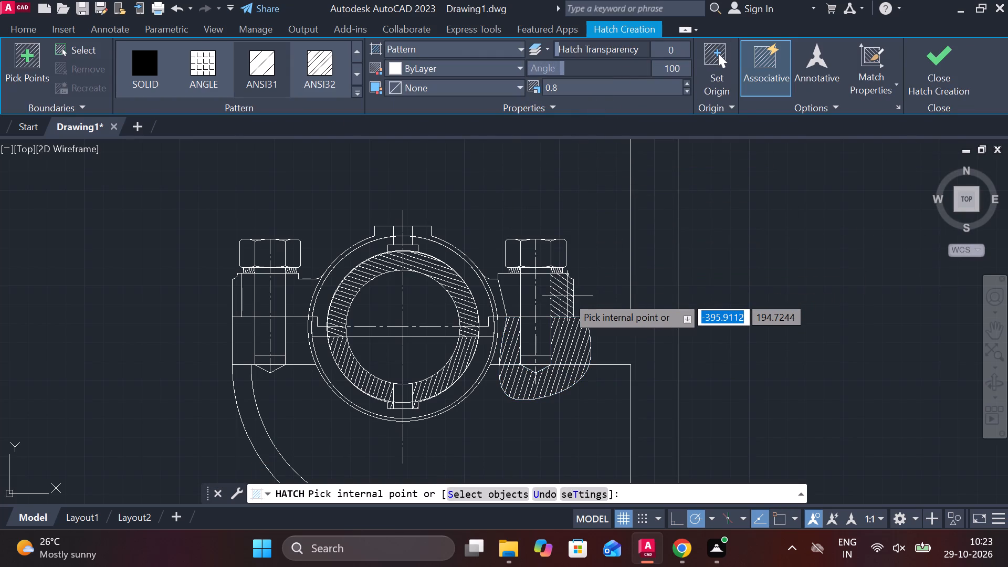
{"action": "left_click", "coordinate": [567, 296]}
{"action": "left_click", "coordinate": [503, 295]}
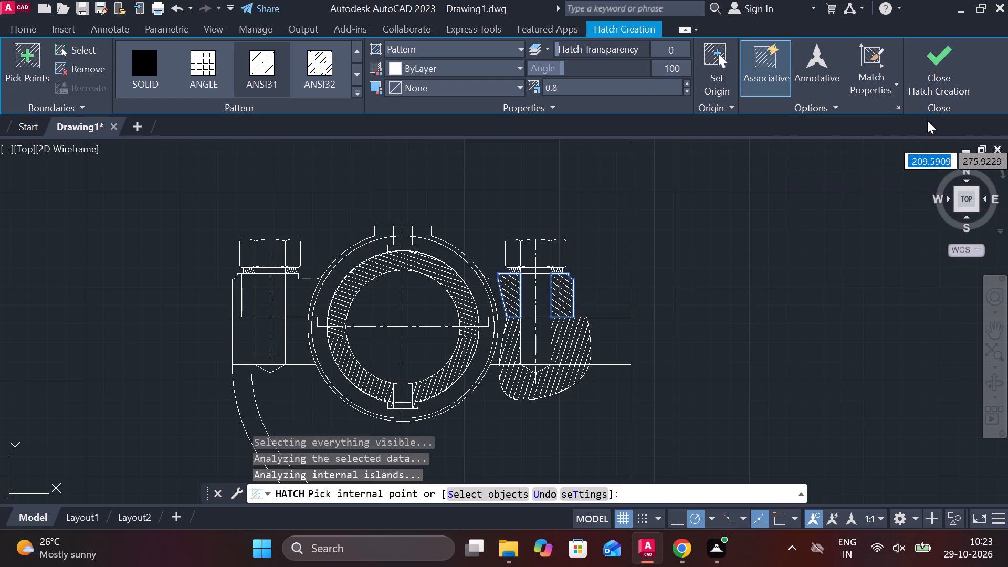
{"action": "left_click", "coordinate": [927, 69]}
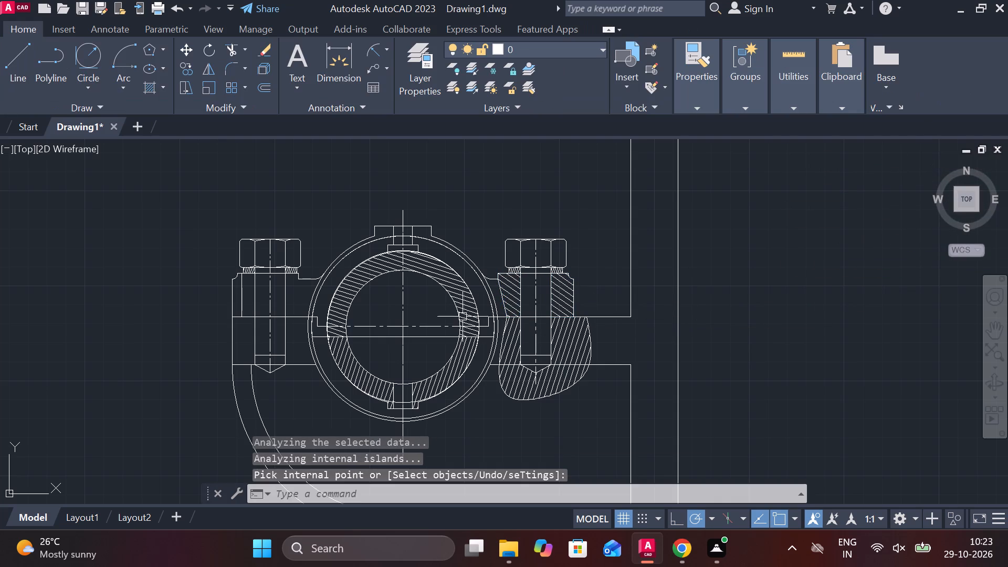
Hatch the cap's left flange on both sides of the left bolt with ANSI31 at angle 100.
{"action": "middle_click_drag", "start_coordinate": [469, 310], "coordinate": [541, 304]}
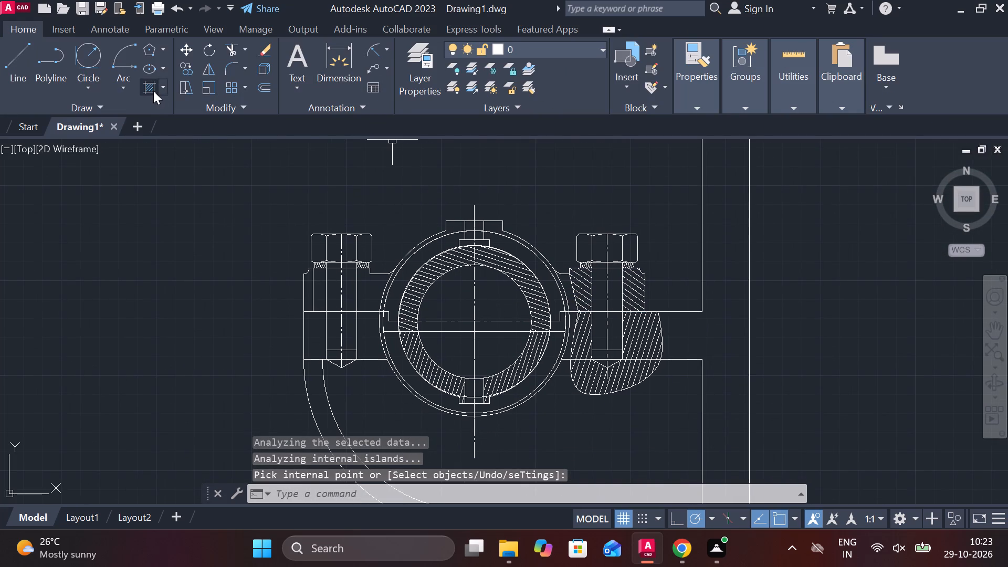
{"action": "left_click", "coordinate": [153, 91]}
{"action": "scroll", "coordinate": [281, 302], "scroll_direction": "up", "scroll_amount": 2}
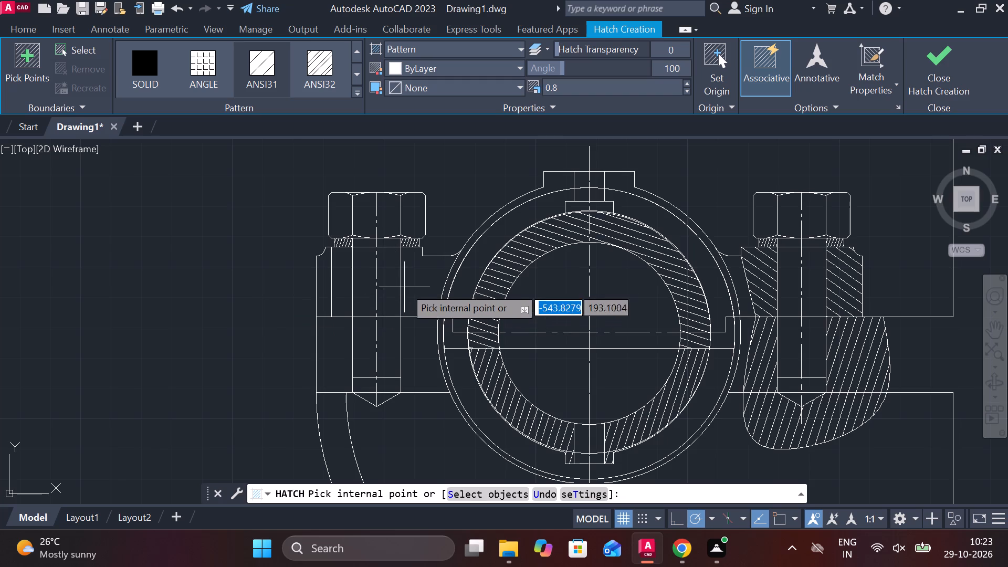
{"action": "left_click", "coordinate": [422, 285]}
{"action": "left_click", "coordinate": [333, 287]}
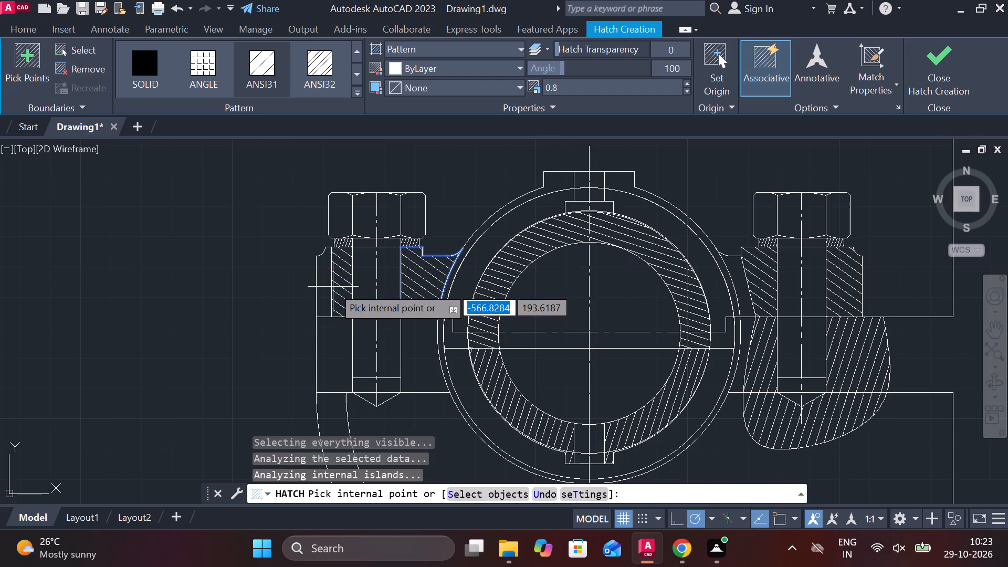
{"action": "left_click", "coordinate": [931, 60]}
Hatch the bracket regions on both sides of the left bolt, below the cap's flange, with ANSI31 at angle 163.
{"action": "left_click", "coordinate": [147, 83]}
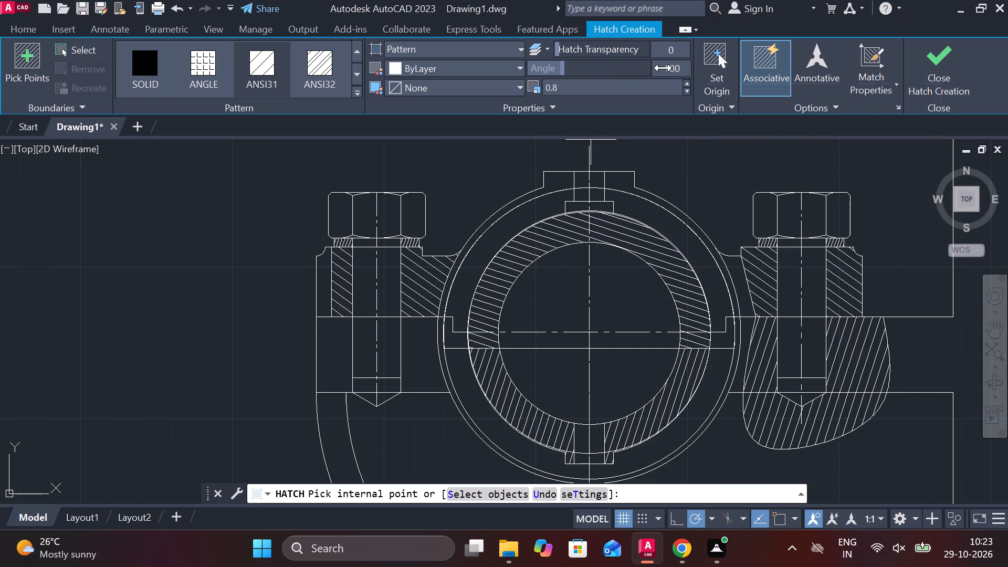
{"action": "left_click", "coordinate": [671, 72]}
{"action": "left_click", "coordinate": [644, 77]}
{"action": "left_click", "coordinate": [673, 74]}
{"action": "left_click_drag", "start_coordinate": [665, 74], "coordinate": [645, 74]}
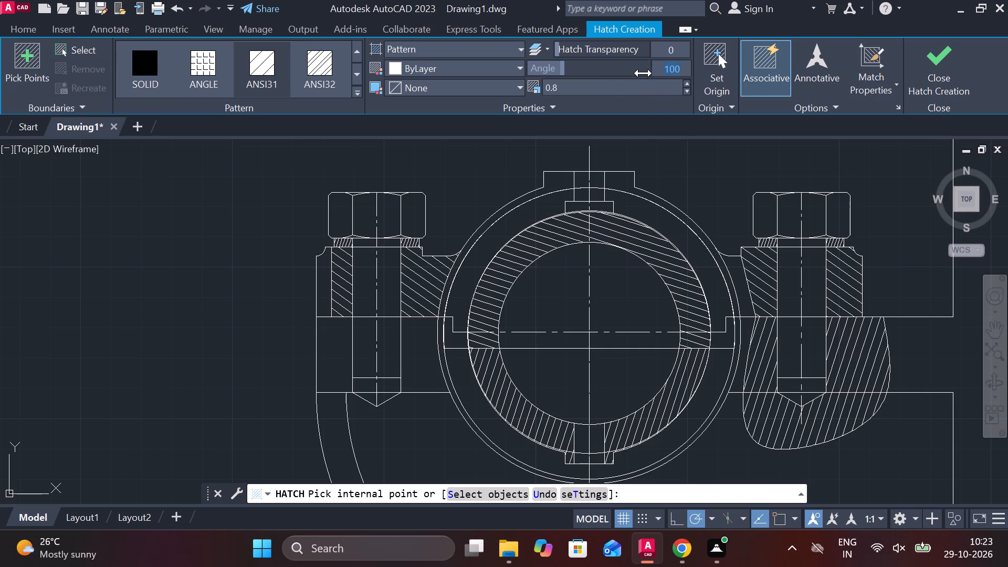
{"action": "left_click", "coordinate": [638, 72]}
{"action": "left_click_drag", "start_coordinate": [608, 72], "coordinate": [574, 72]}
{"action": "left_click", "coordinate": [574, 72]}
{"action": "left_click_drag", "start_coordinate": [574, 72], "coordinate": [558, 75]}
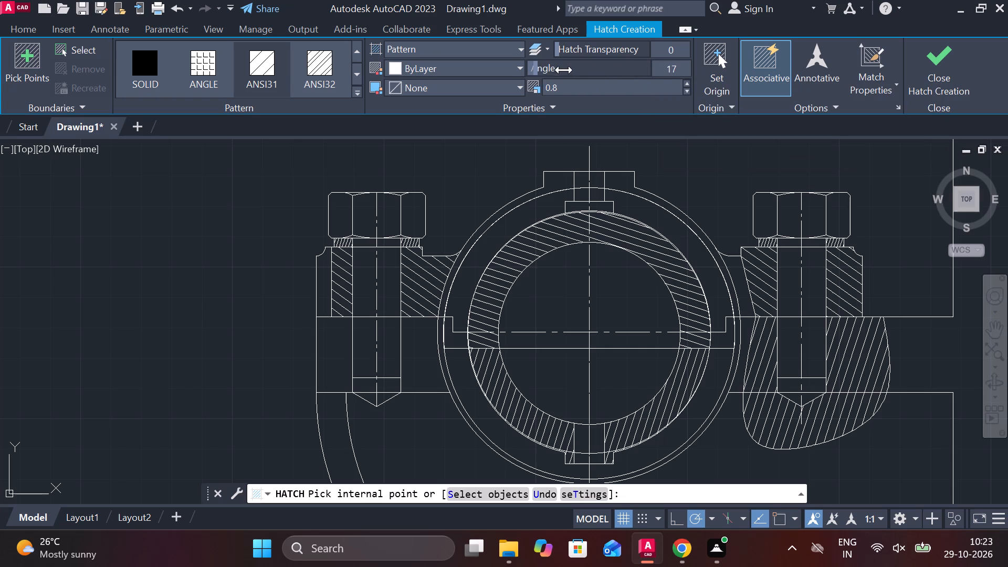
{"action": "left_click", "coordinate": [562, 66]}
{"action": "left_click_drag", "start_coordinate": [567, 66], "coordinate": [592, 64]}
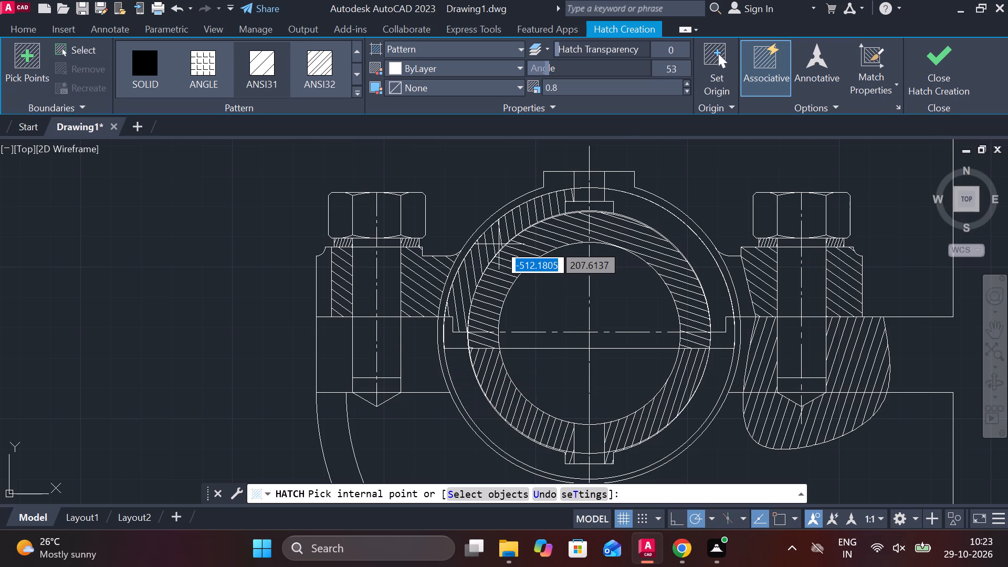
{"action": "left_click", "coordinate": [649, 67]}
{"action": "left_click", "coordinate": [639, 69]}
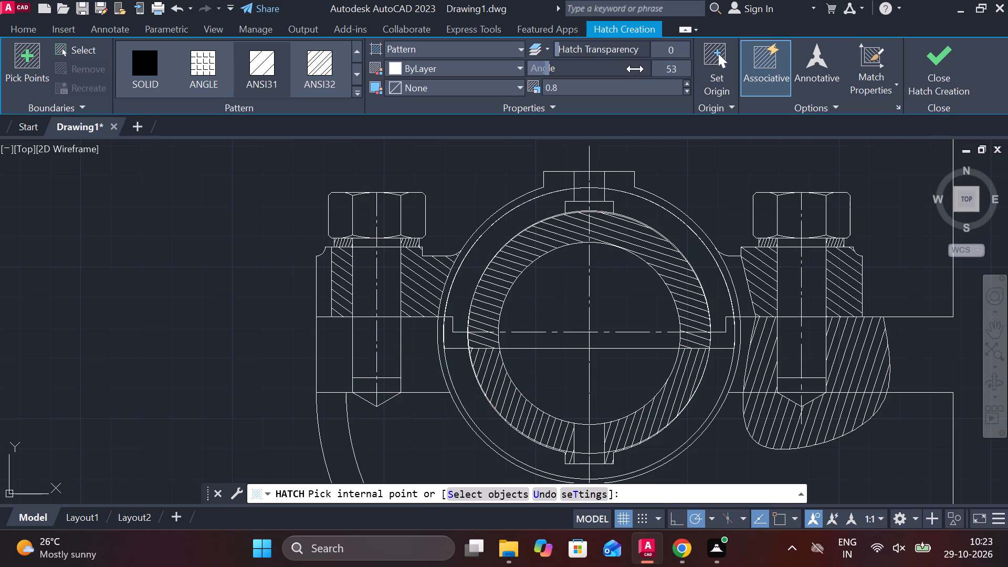
{"action": "left_click", "coordinate": [671, 67]}
{"action": "type", "text": "50"}
{"action": "key", "text": "Return"}
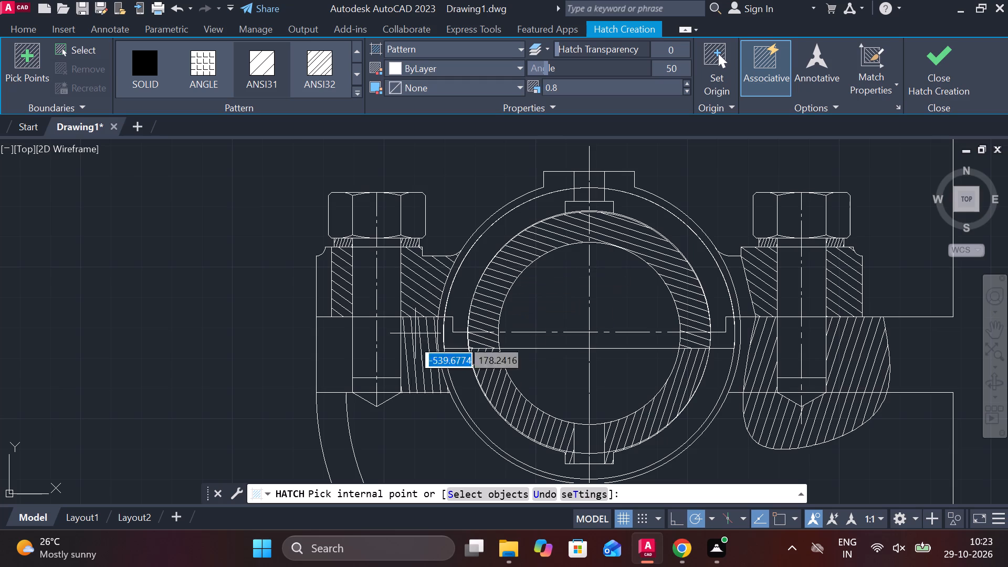
{"action": "left_click", "coordinate": [417, 370]}
{"action": "left_click", "coordinate": [340, 357]}
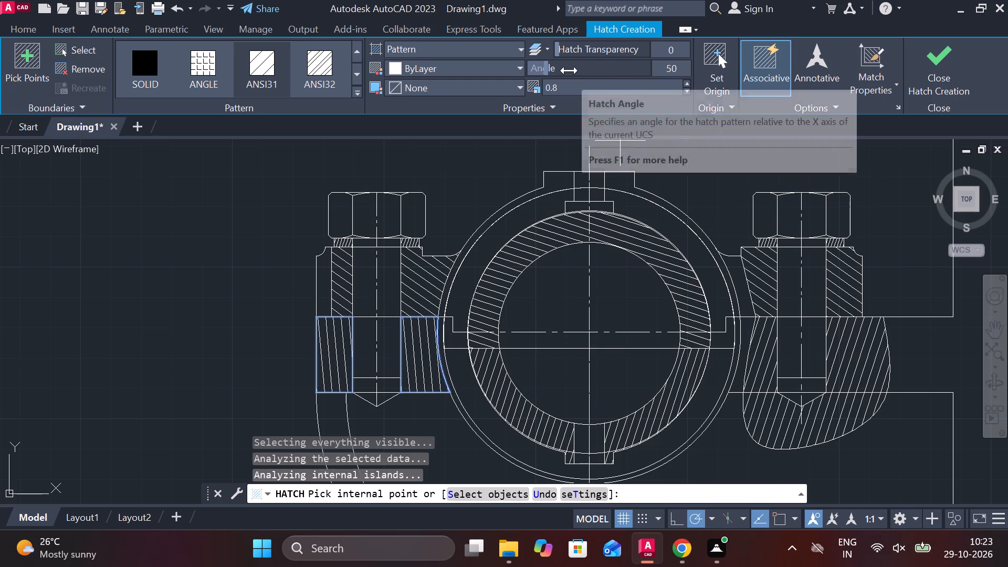
{"action": "left_click_drag", "start_coordinate": [569, 70], "coordinate": [626, 70]}
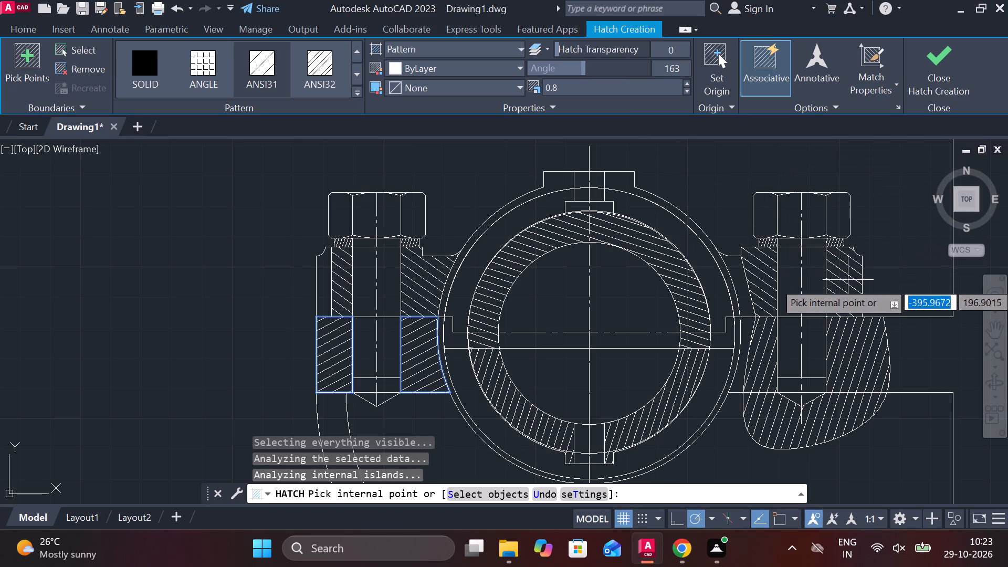
{"action": "left_click", "coordinate": [922, 87]}
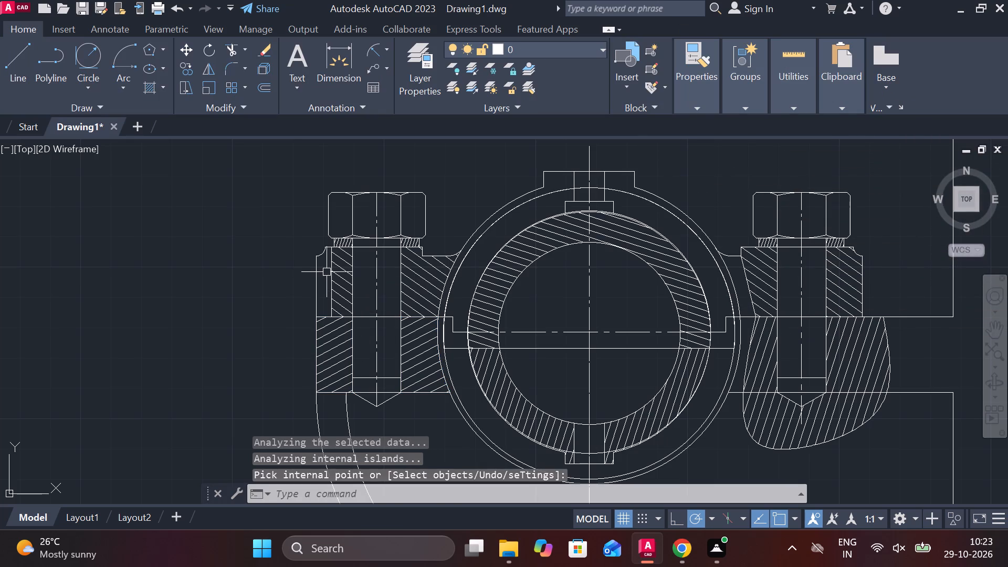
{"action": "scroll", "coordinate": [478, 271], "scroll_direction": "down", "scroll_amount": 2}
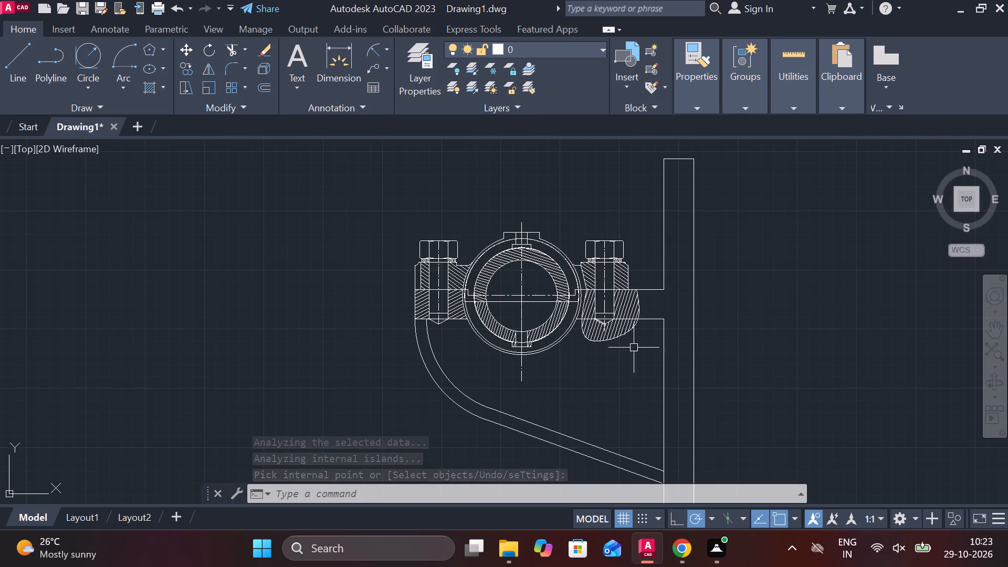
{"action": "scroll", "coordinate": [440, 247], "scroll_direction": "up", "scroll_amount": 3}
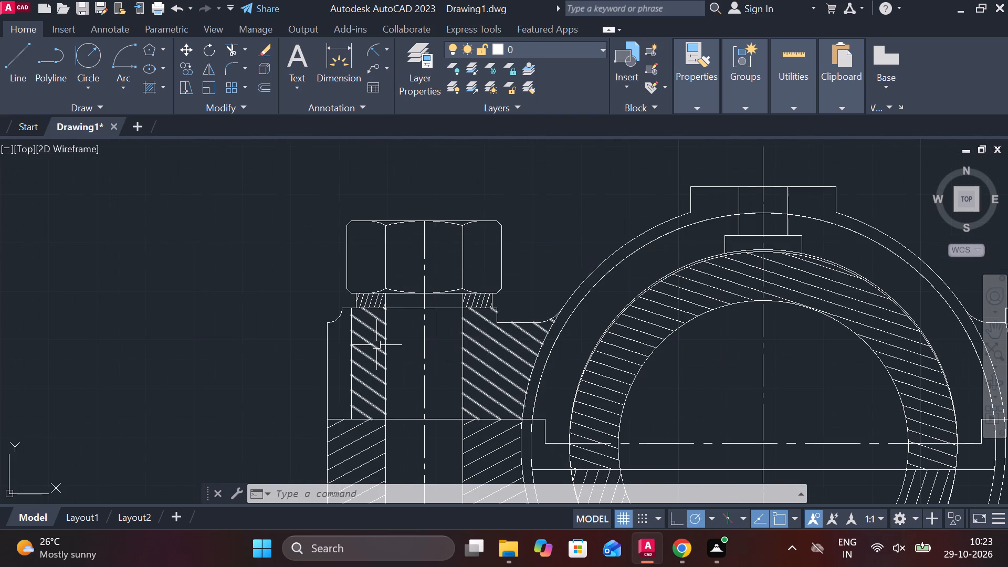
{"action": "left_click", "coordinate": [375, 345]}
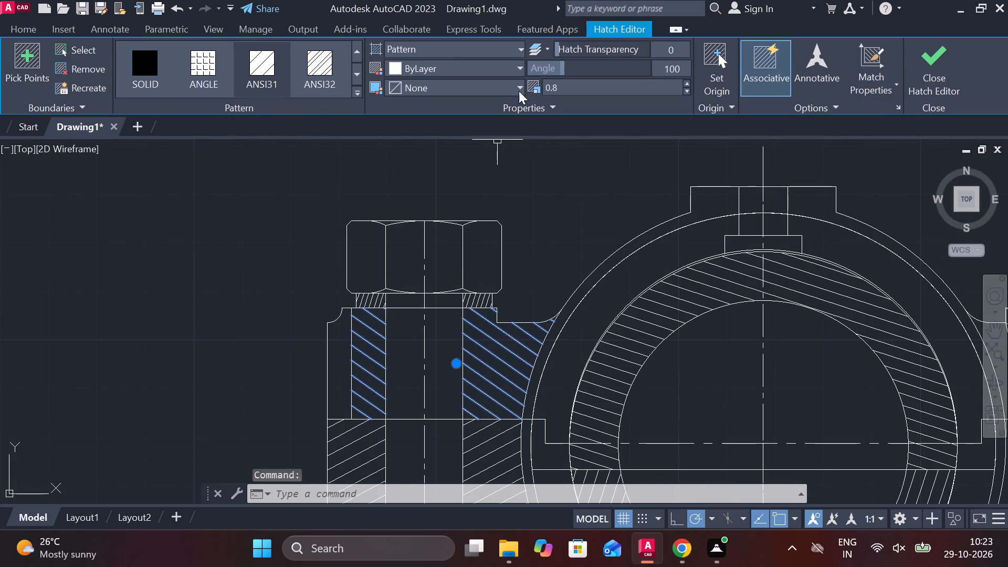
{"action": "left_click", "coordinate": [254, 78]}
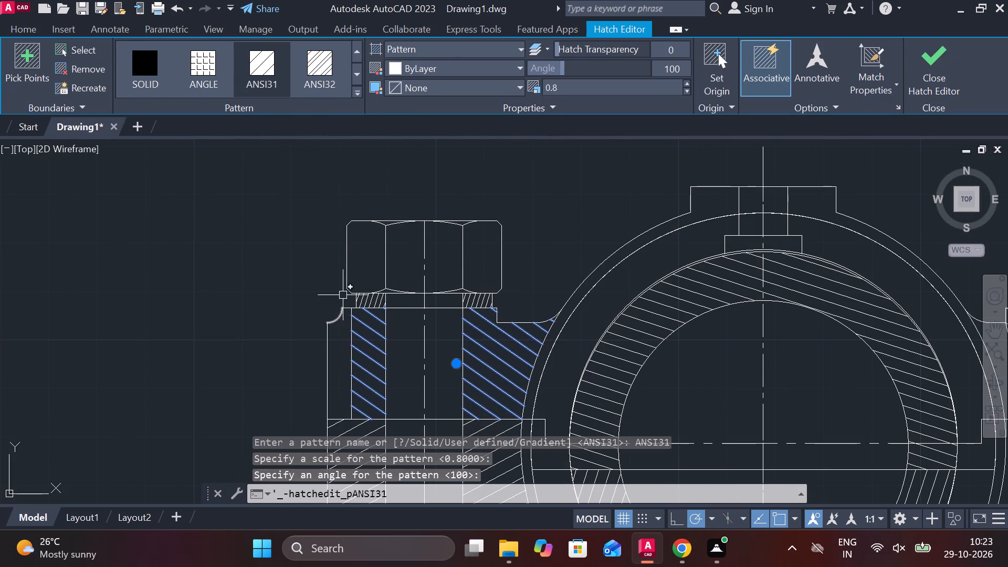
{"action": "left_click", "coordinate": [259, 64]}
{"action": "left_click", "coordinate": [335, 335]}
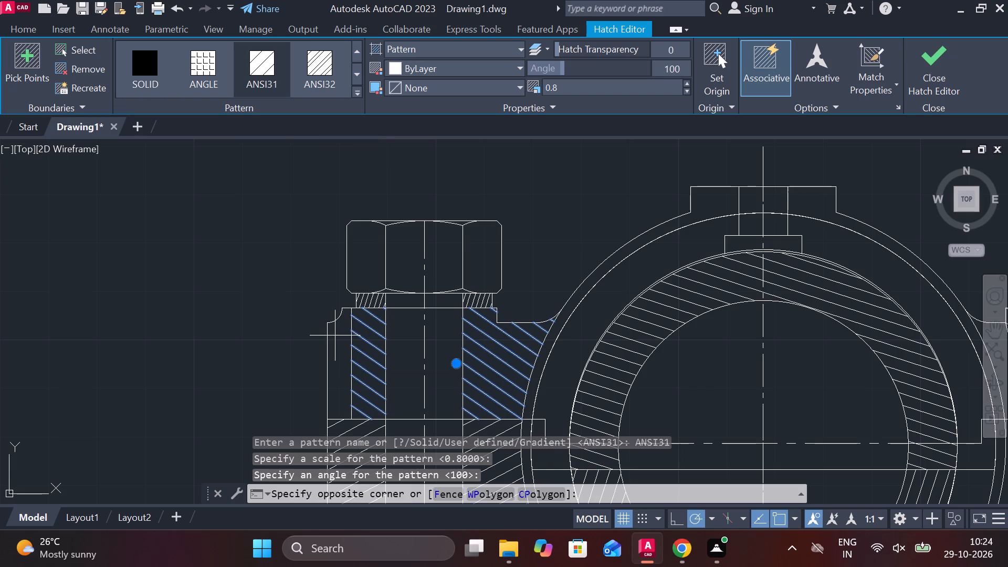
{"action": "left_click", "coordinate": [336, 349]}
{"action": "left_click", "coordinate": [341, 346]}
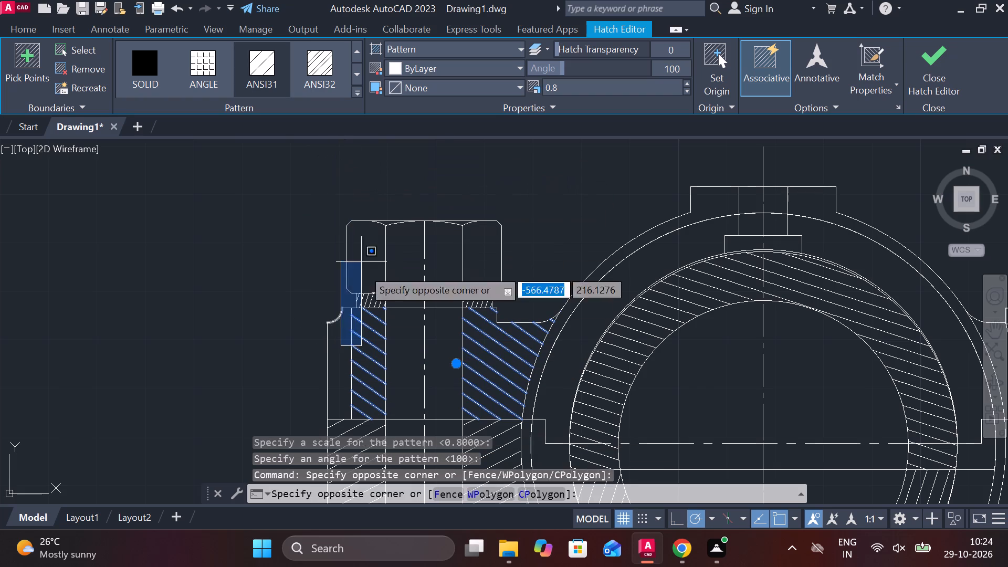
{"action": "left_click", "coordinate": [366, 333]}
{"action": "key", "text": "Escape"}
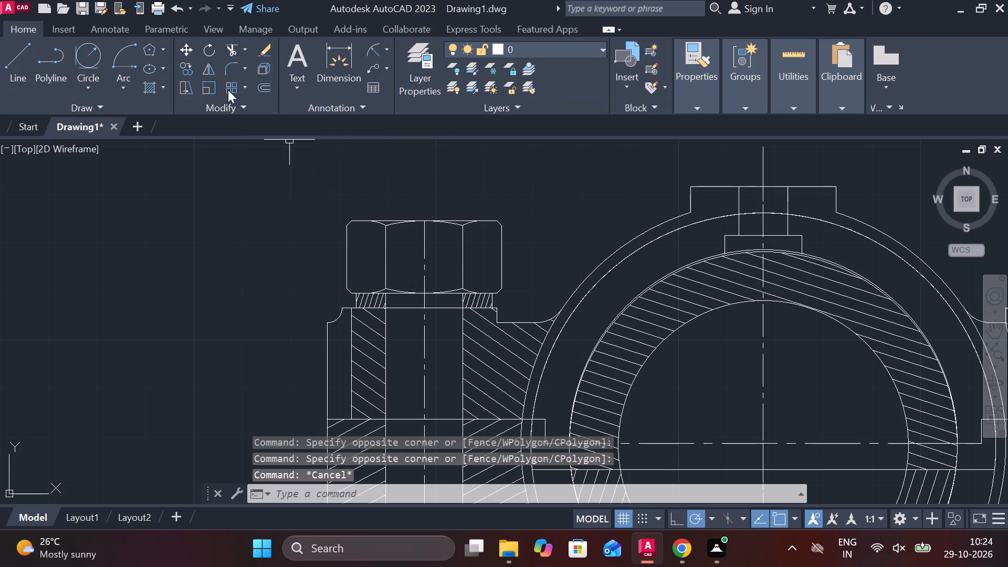
Hatch the narrow unhatched strip at the outer edge of the cap's left flange with ANSI31 at angle 100.
{"action": "left_click", "coordinate": [144, 87]}
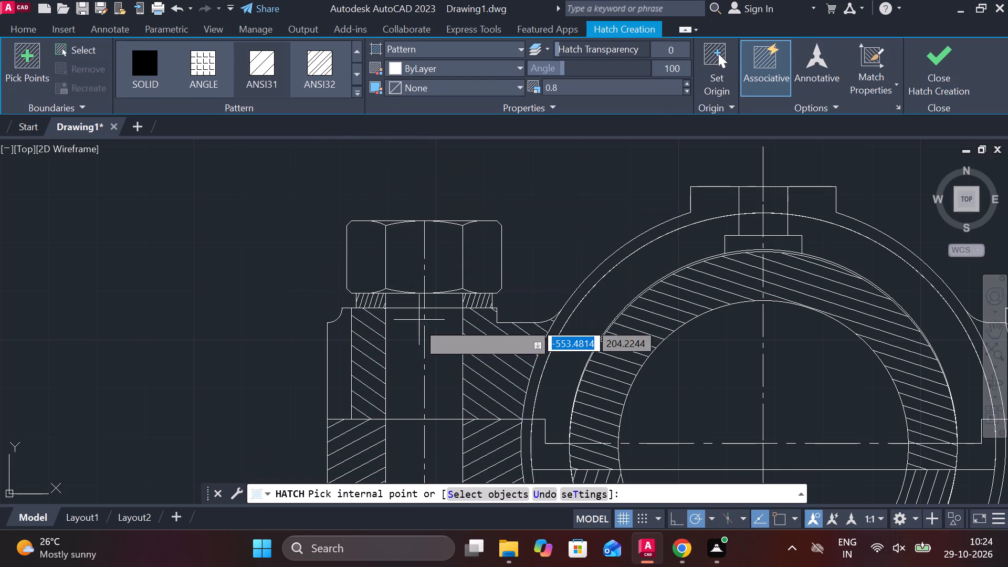
{"action": "left_click", "coordinate": [347, 352]}
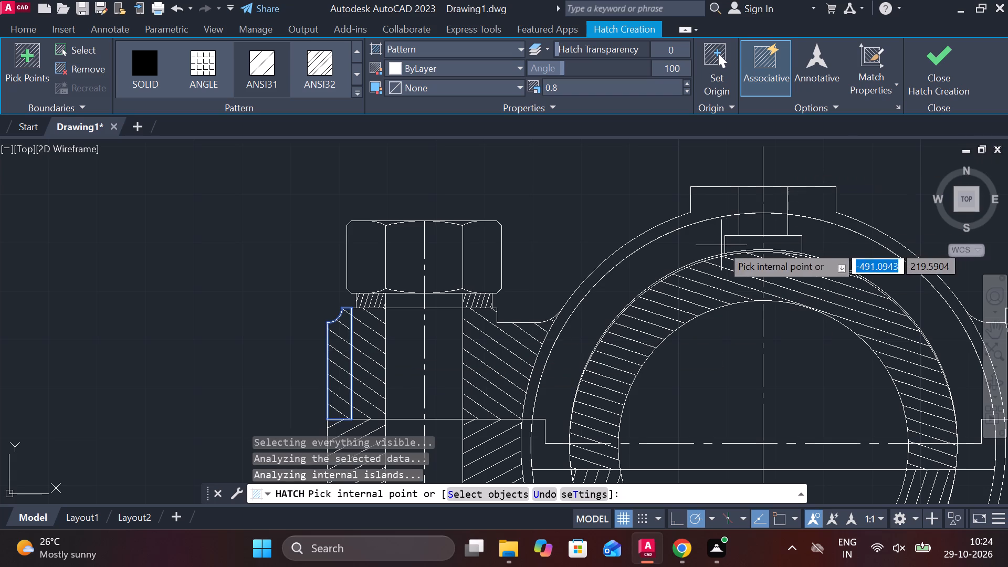
{"action": "left_click", "coordinate": [960, 86]}
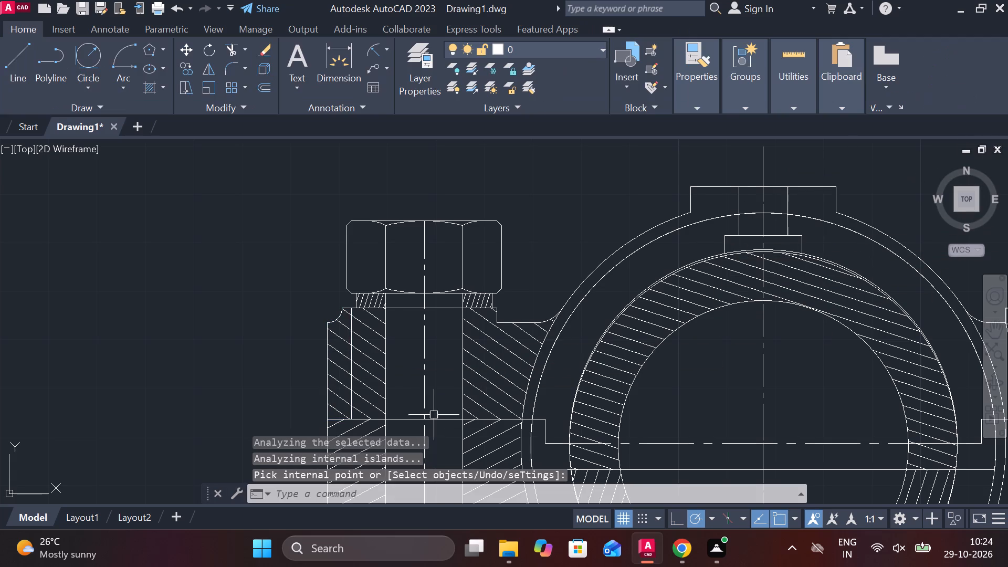
Erase the vertical line dividing the two hatched areas at the outer side of the cap's left flange.
{"action": "scroll", "coordinate": [366, 372], "scroll_direction": "up", "scroll_amount": 2}
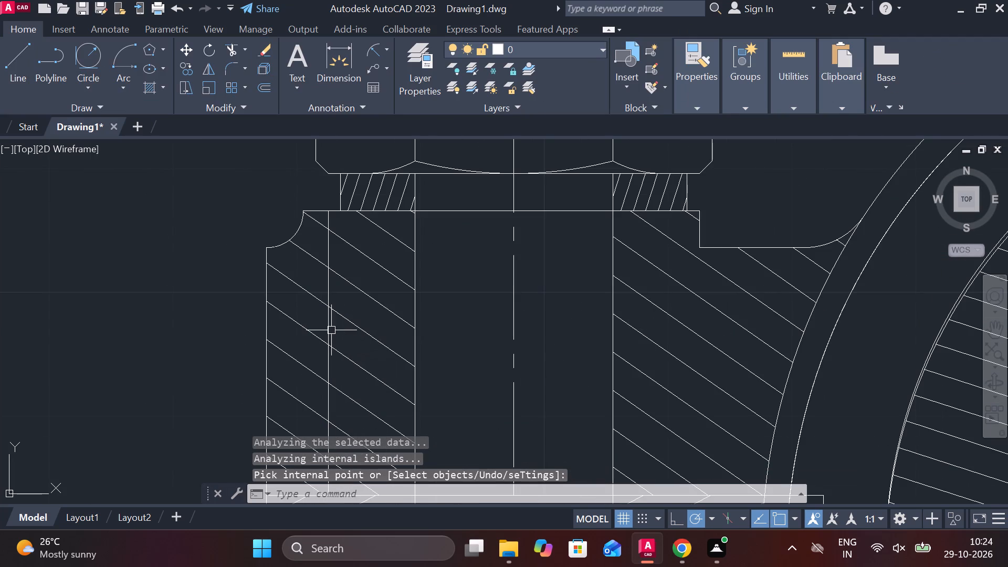
{"action": "left_click", "coordinate": [330, 330]}
{"action": "type", "text": "E"}
{"action": "key", "text": "space"}
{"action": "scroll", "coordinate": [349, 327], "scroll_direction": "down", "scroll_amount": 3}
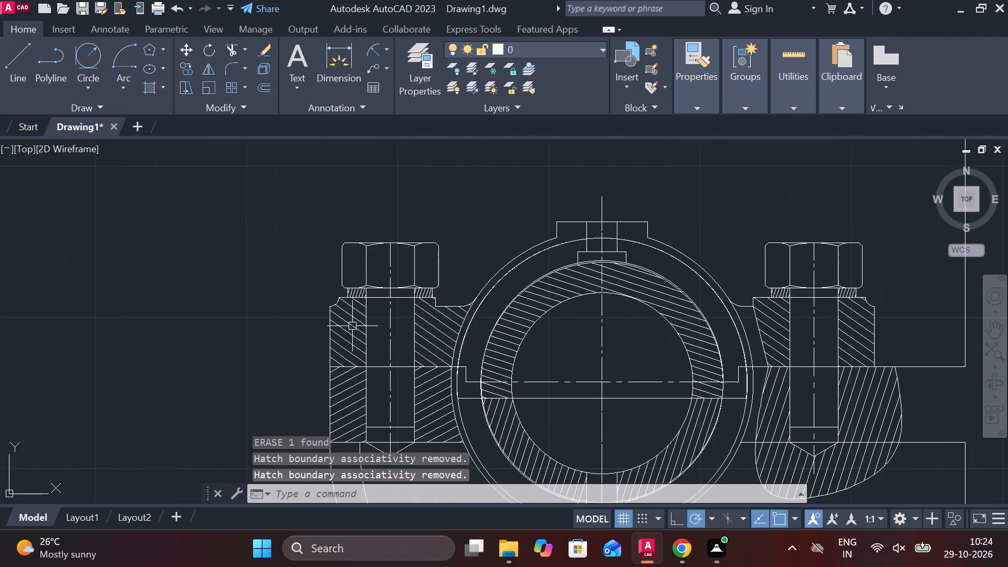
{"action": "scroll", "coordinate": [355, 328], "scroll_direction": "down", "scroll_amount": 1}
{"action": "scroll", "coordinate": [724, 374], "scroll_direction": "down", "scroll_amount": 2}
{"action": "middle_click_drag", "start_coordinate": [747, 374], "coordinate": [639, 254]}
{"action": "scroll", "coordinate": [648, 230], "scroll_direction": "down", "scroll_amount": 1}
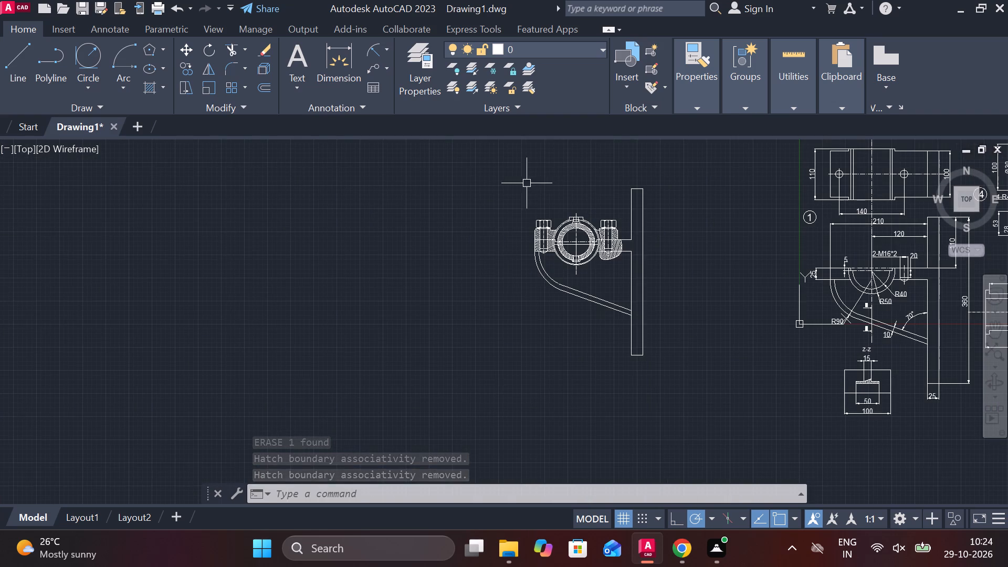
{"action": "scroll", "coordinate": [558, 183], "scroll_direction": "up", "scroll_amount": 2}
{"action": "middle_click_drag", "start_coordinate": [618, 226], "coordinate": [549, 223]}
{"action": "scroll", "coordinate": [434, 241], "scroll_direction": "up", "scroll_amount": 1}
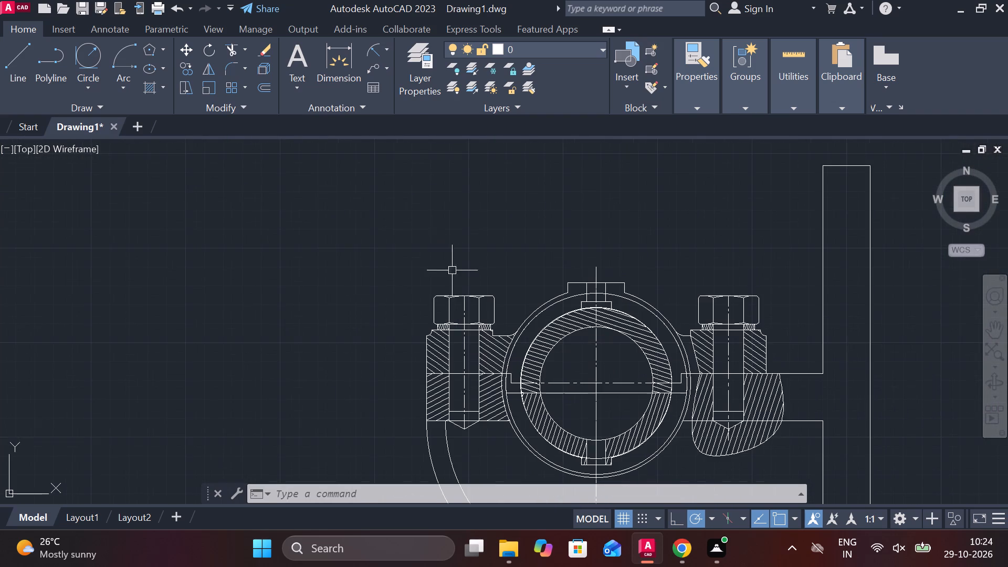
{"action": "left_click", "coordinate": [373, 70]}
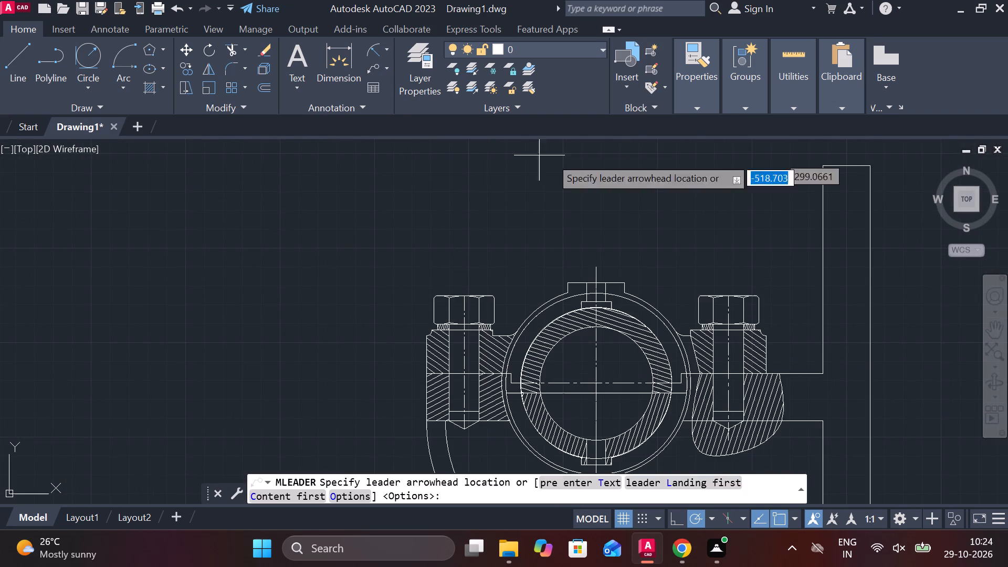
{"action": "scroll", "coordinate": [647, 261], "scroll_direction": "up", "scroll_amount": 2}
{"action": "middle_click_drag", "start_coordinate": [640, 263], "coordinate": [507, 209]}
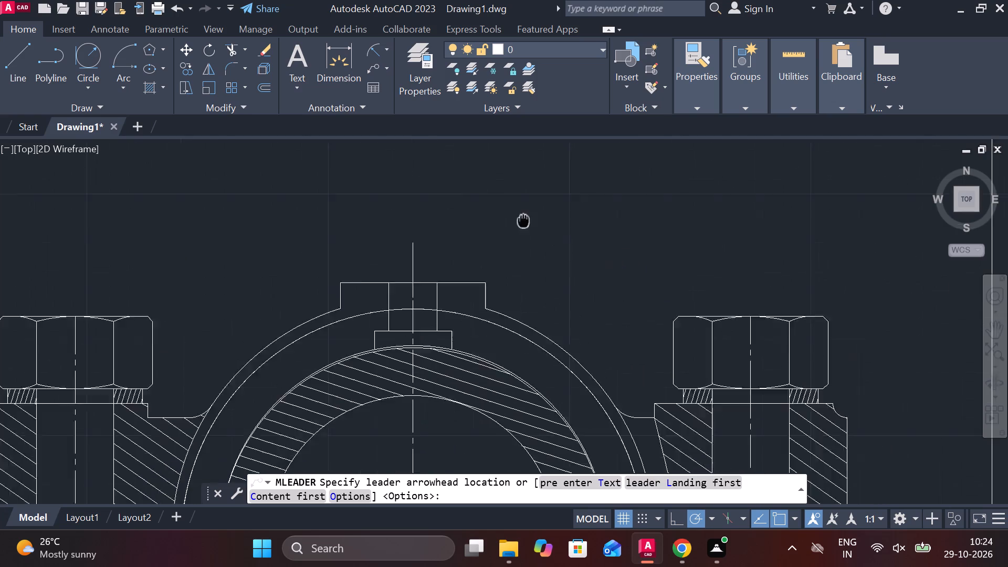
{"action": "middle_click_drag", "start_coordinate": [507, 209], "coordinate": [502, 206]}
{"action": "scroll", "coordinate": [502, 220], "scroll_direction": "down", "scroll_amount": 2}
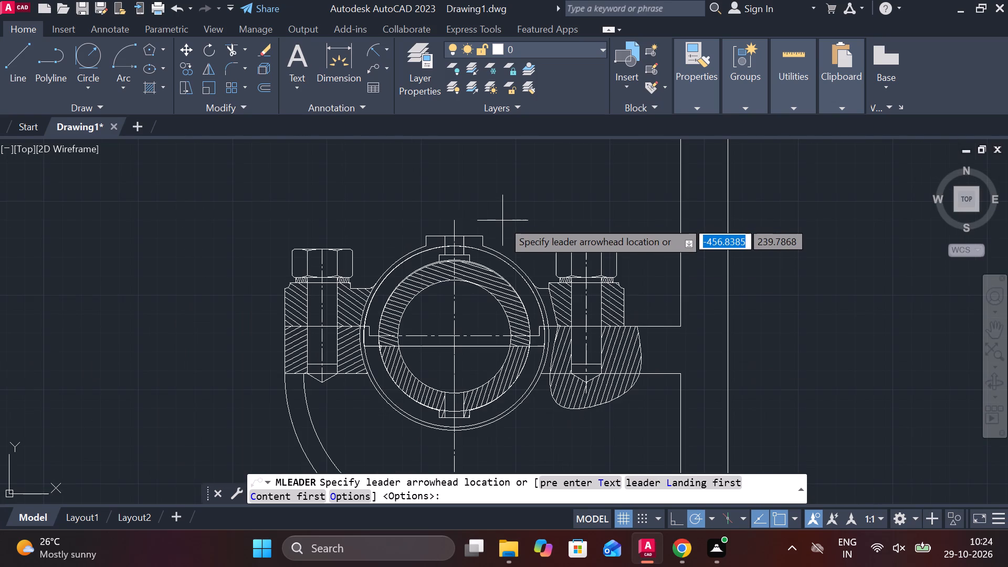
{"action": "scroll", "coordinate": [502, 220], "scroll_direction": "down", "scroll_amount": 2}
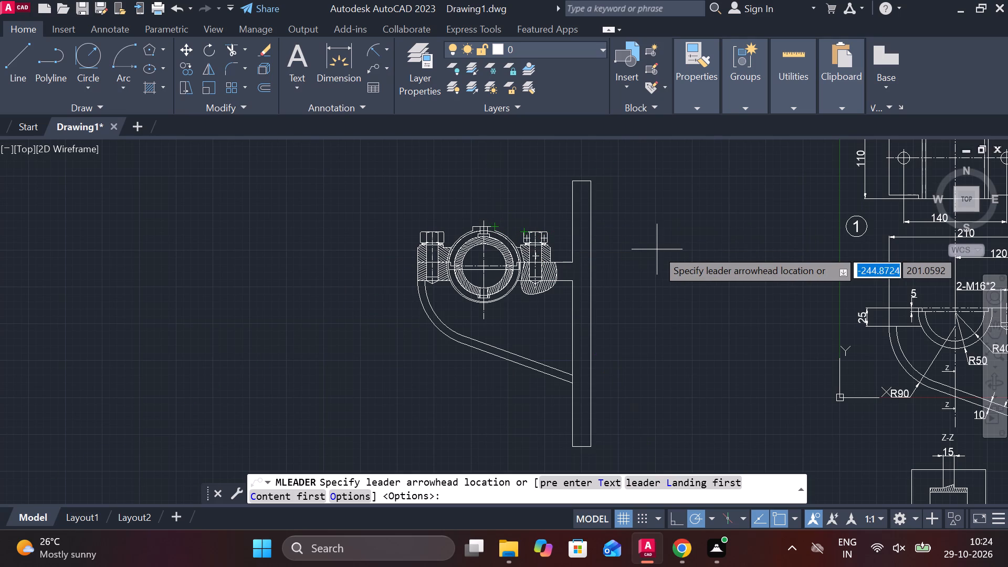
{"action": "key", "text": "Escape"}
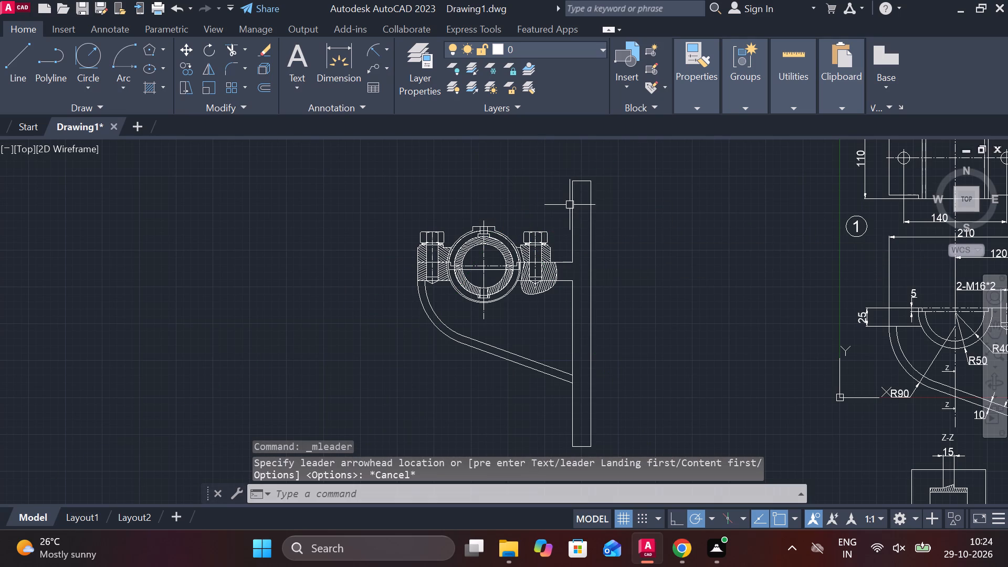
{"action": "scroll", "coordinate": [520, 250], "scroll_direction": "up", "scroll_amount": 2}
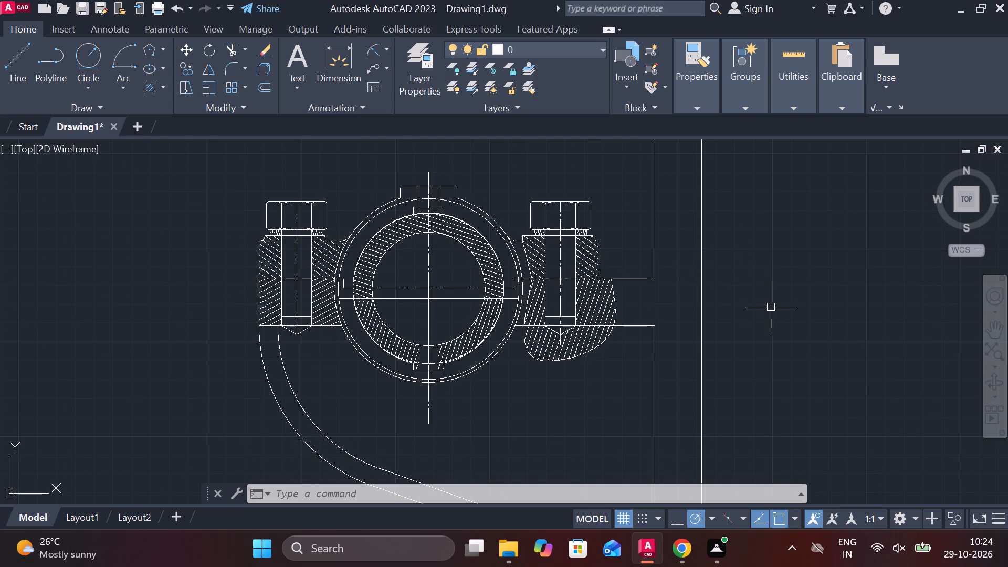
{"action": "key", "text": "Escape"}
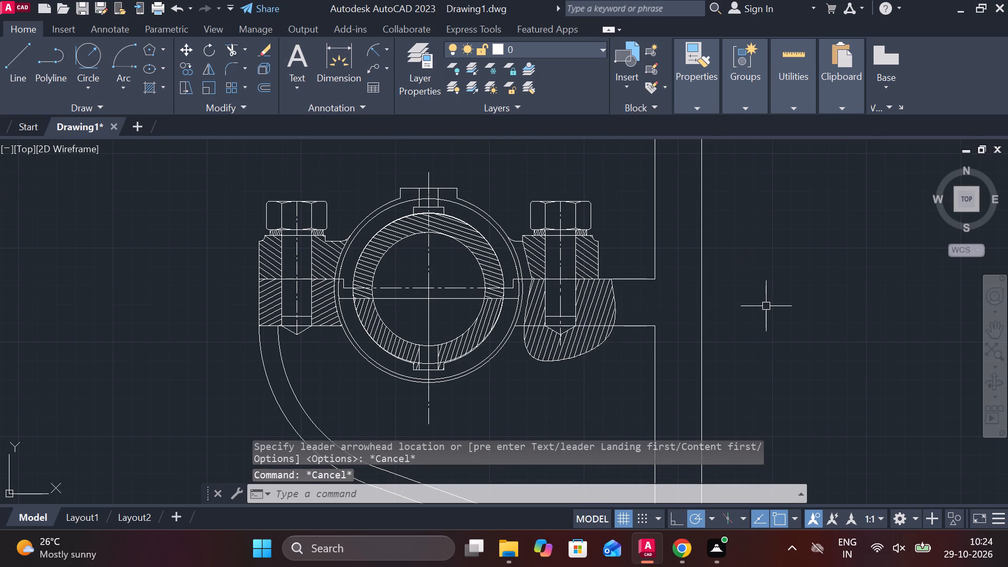
Undo the assembly's hatching, trimming and half-bush placement, back to before the two separate half-bush views were rotated.
{"action": "key", "text": "ctrl+z"}
{"action": "key", "text": "ctrl+z"}
{"action": "key", "text": "ctrl+z"}
{"action": "key", "text": "ctrl+z"}
{"action": "key", "text": "ctrl+z"}
{"action": "key", "text": "ctrl+z"}
{"action": "key", "text": "ctrl+z"}
{"action": "key", "text": "ctrl+z"}
{"action": "key", "text": "ctrl+z"}
{"action": "key", "text": "ctrl+z"}
{"action": "key", "text": "ctrl+z"}
{"action": "key", "text": "ctrl+z"}
{"action": "key", "text": "ctrl+z"}
{"action": "key", "text": "ctrl+z"}
{"action": "key", "text": "ctrl+z"}
{"action": "key", "text": "ctrl+z"}
{"action": "key", "text": "ctrl+z"}
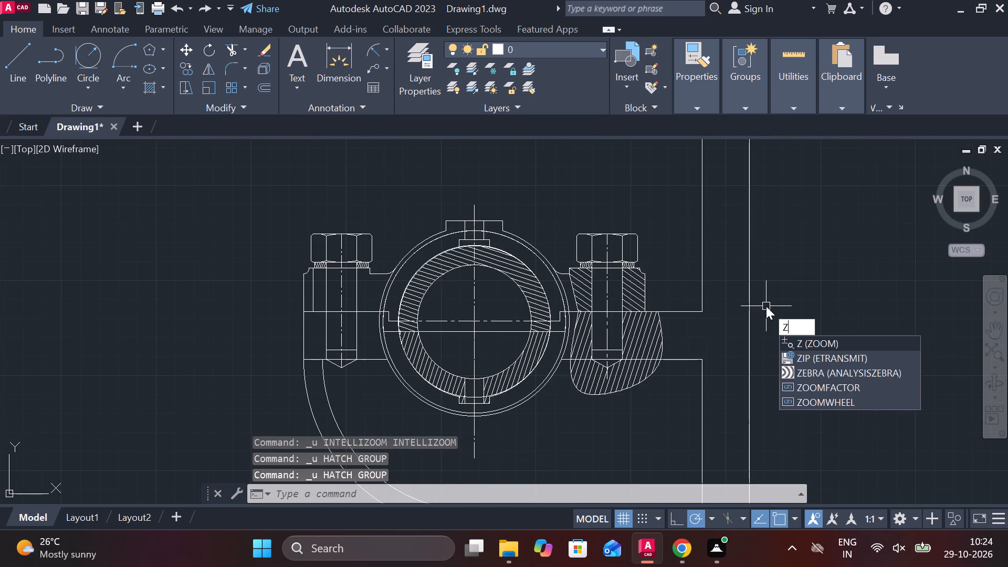
{"action": "key", "text": "ctrl+z"}
{"action": "key", "text": "ctrl+z"}
{"action": "key", "text": "ctrl+z"}
{"action": "key", "text": "ctrl+z"}
{"action": "key", "text": "ctrl+z"}
{"action": "key", "text": "Escape"}
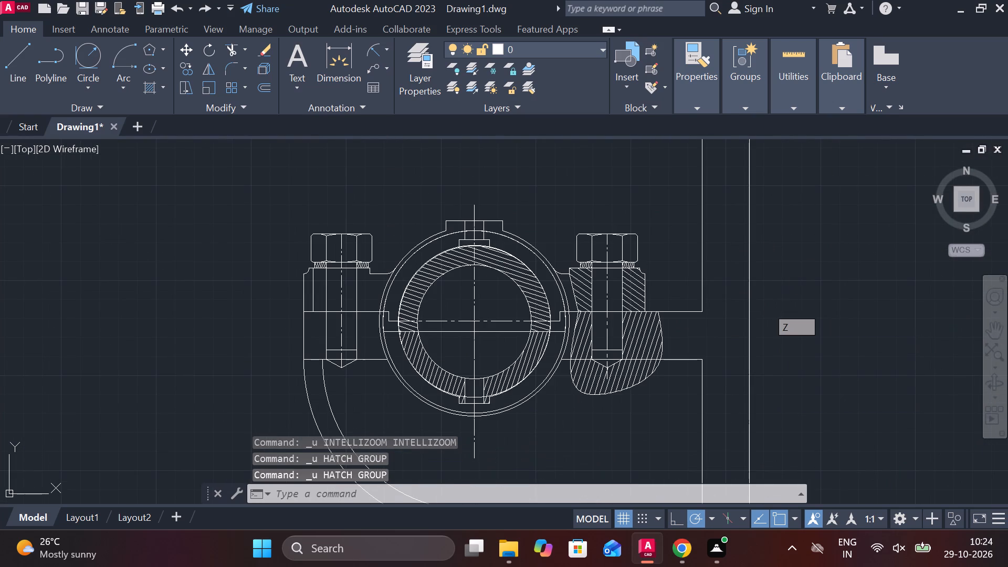
{"action": "key", "text": "ctrl+z"}
{"action": "key", "text": "ctrl+z"}
{"action": "key", "text": "ctrl+z"}
{"action": "key", "text": "ctrl+z"}
{"action": "key", "text": "ctrl+z"}
{"action": "key", "text": "ctrl+z"}
{"action": "key", "text": "ctrl+z"}
{"action": "key", "text": "ctrl+z"}
{"action": "key", "text": "ctrl+z"}
{"action": "key", "text": "ctrl+z"}
{"action": "key", "text": "ctrl+z"}
{"action": "key", "text": "ctrl+z"}
{"action": "key", "text": "ctrl+z"}
{"action": "key", "text": "ctrl+z"}
{"action": "key", "text": "ctrl+z"}
{"action": "key", "text": "ctrl+z"}
{"action": "key", "text": "ctrl+z"}
{"action": "key", "text": "ctrl+z"}
{"action": "key", "text": "ctrl+z"}
{"action": "key", "text": "ctrl+z"}
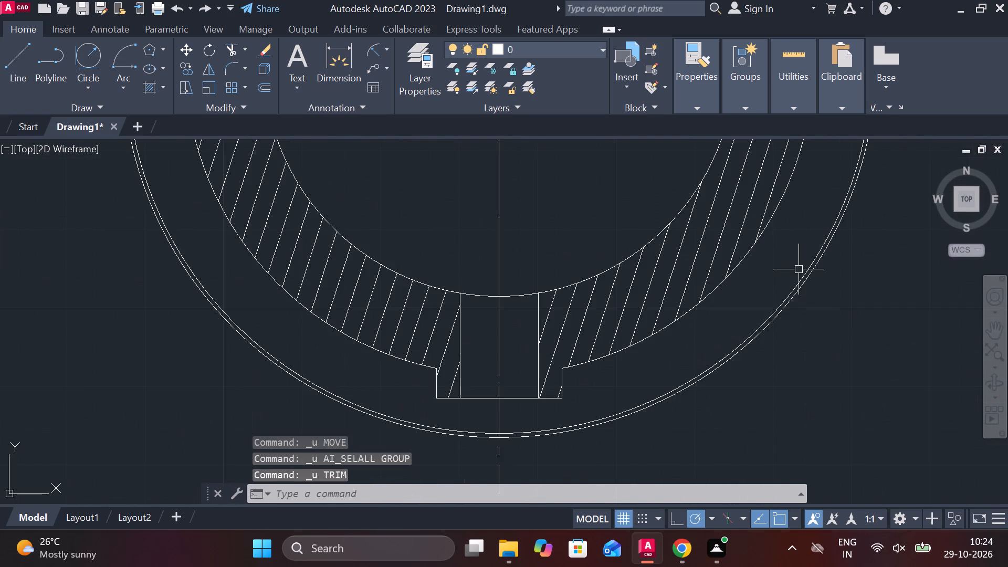
{"action": "key", "text": "ctrl+z"}
{"action": "key", "text": "ctrl+z"}
{"action": "key", "text": "ctrl+z"}
{"action": "key", "text": "ctrl+z"}
{"action": "key", "text": "ctrl+z"}
{"action": "key", "text": "ctrl+z"}
{"action": "key", "text": "ctrl+z"}
{"action": "key", "text": "ctrl+z"}
{"action": "key", "text": "ctrl+z"}
{"action": "key", "text": "ctrl+z"}
{"action": "key", "text": "ctrl+z"}
{"action": "key", "text": "ctrl+z"}
{"action": "key", "text": "ctrl+z"}
{"action": "key", "text": "ctrl+z"}
{"action": "key", "text": "ctrl+z"}
{"action": "scroll", "coordinate": [761, 291], "scroll_direction": "down", "scroll_amount": 2}
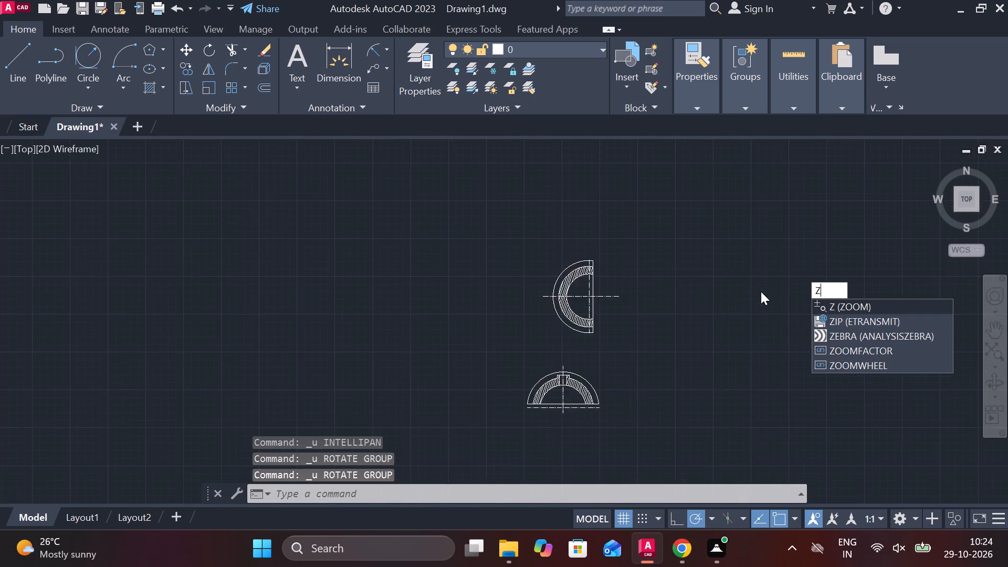
{"action": "key", "text": "Escape"}
Trim away the short vertical step line on the left side of the joint between cap and bracket.
{"action": "middle_click_drag", "start_coordinate": [787, 266], "coordinate": [545, 294]}
{"action": "scroll", "coordinate": [615, 303], "scroll_direction": "down", "scroll_amount": 2}
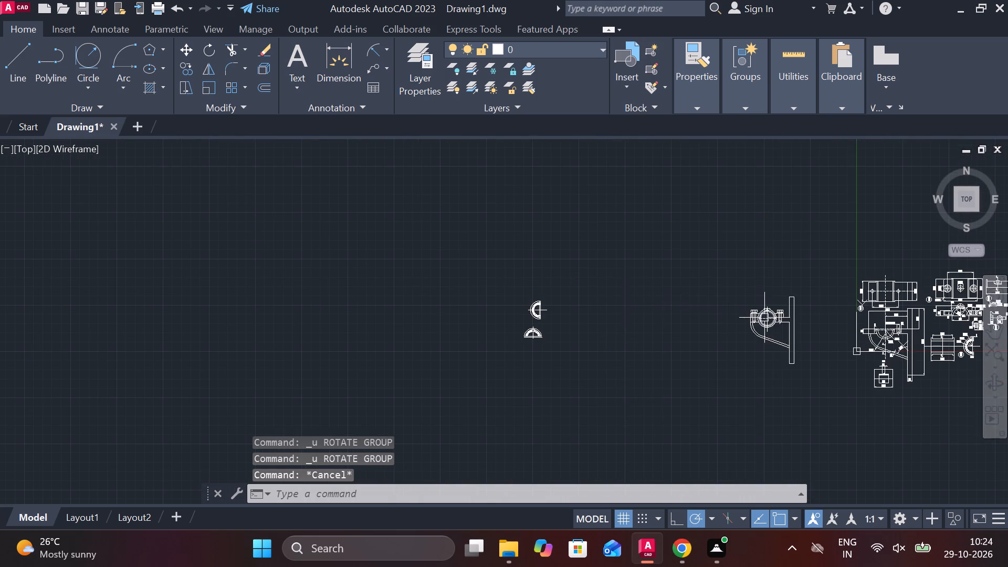
{"action": "scroll", "coordinate": [803, 324], "scroll_direction": "up", "scroll_amount": 3}
{"action": "scroll", "coordinate": [699, 315], "scroll_direction": "up", "scroll_amount": 2}
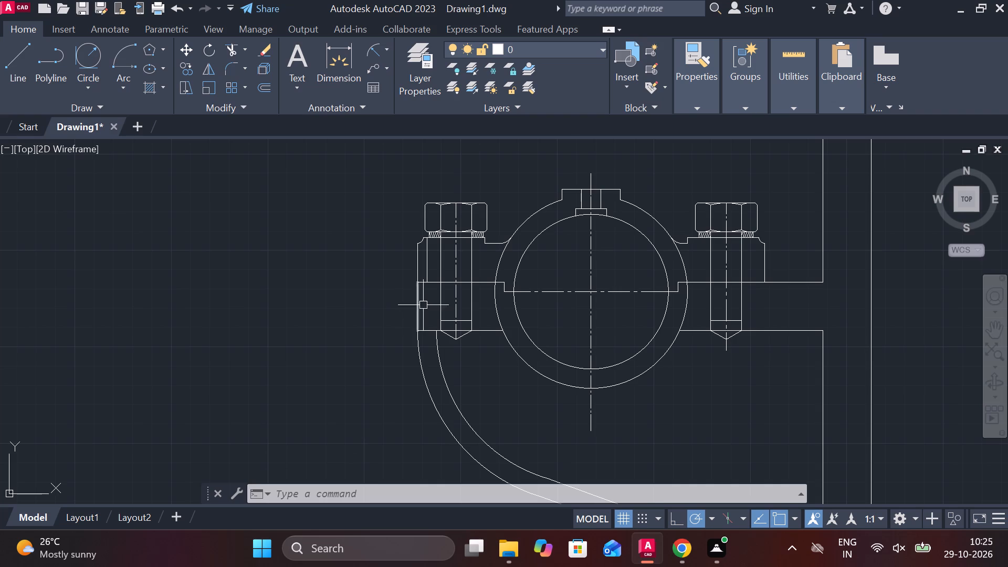
{"action": "scroll", "coordinate": [482, 287], "scroll_direction": "up", "scroll_amount": 2}
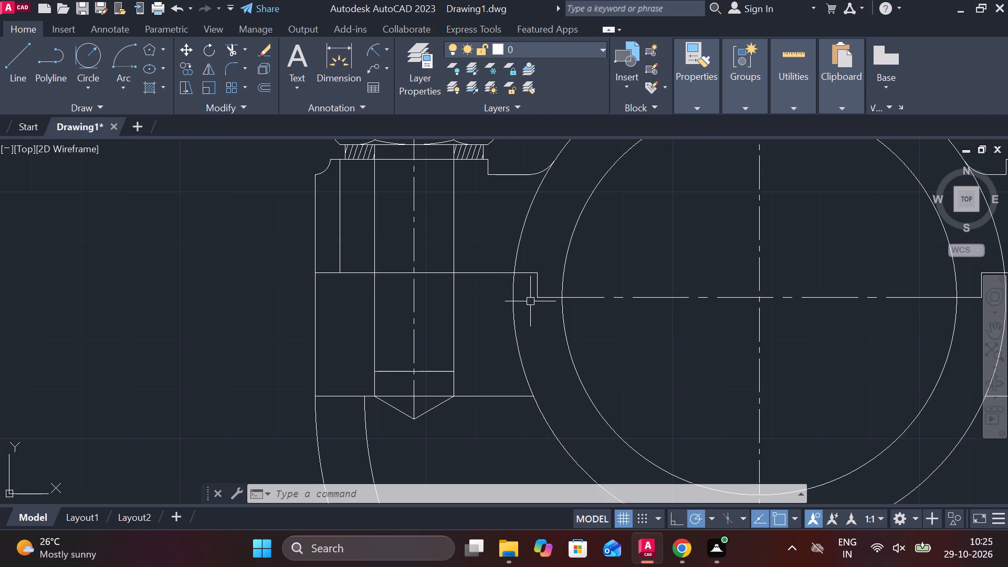
{"action": "type", "text": "TR"}
{"action": "key", "text": "space"}
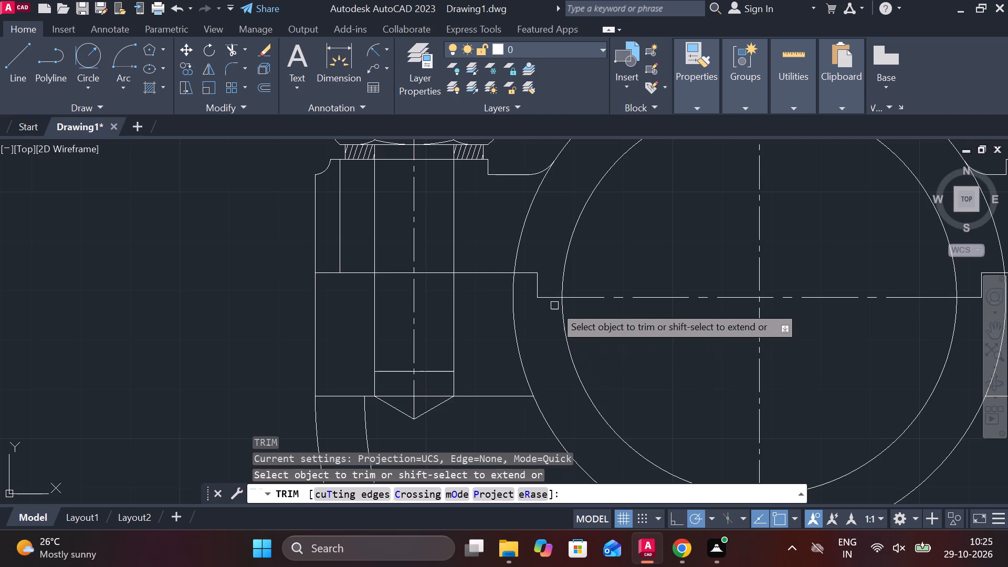
{"action": "left_click", "coordinate": [548, 300]}
{"action": "left_click", "coordinate": [541, 289]}
{"action": "left_click", "coordinate": [538, 282]}
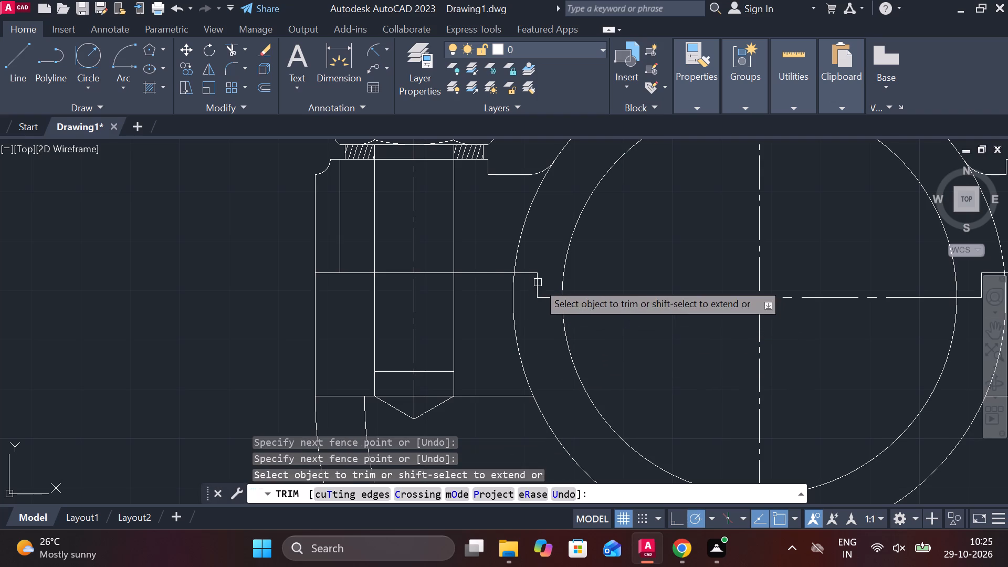
{"action": "left_click", "coordinate": [535, 295]}
{"action": "double_click", "coordinate": [535, 291]}
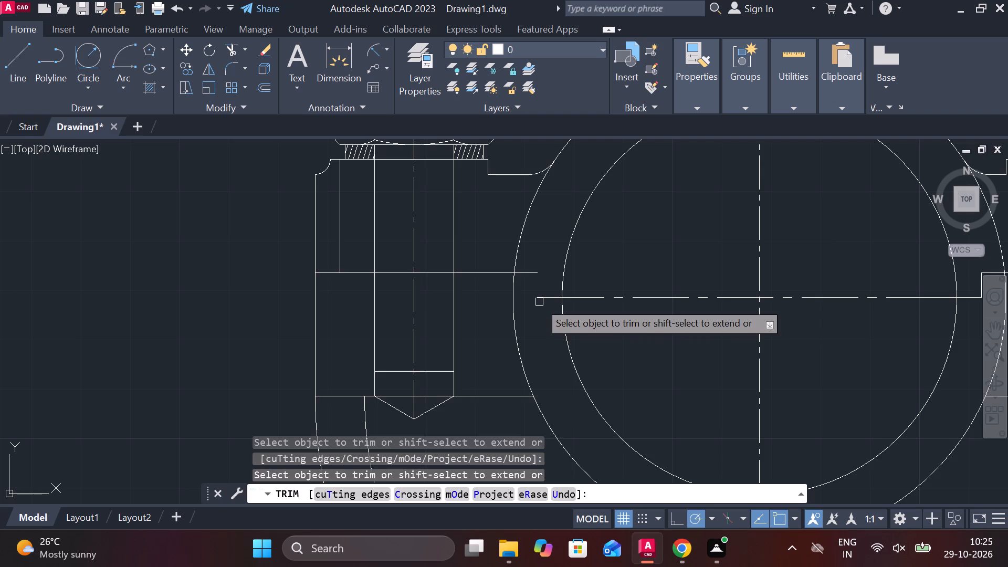
{"action": "left_click", "coordinate": [539, 302]}
{"action": "key", "text": "Escape"}
Erase the horizontal centerline across the assembly's central bore.
{"action": "left_click", "coordinate": [641, 292]}
{"action": "left_click", "coordinate": [641, 295]}
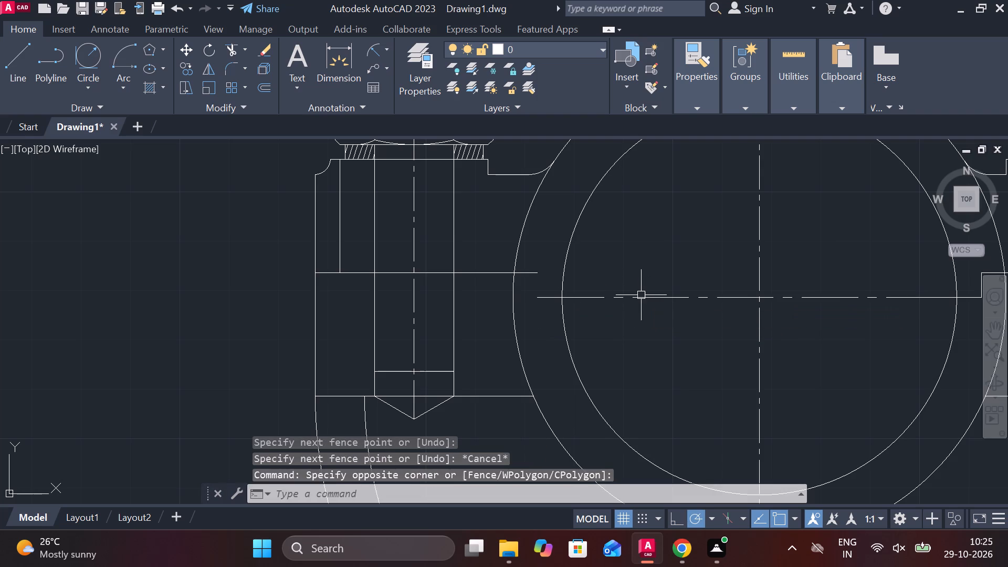
{"action": "left_click", "coordinate": [641, 295]}
{"action": "type", "text": "E"}
{"action": "key", "text": "space"}
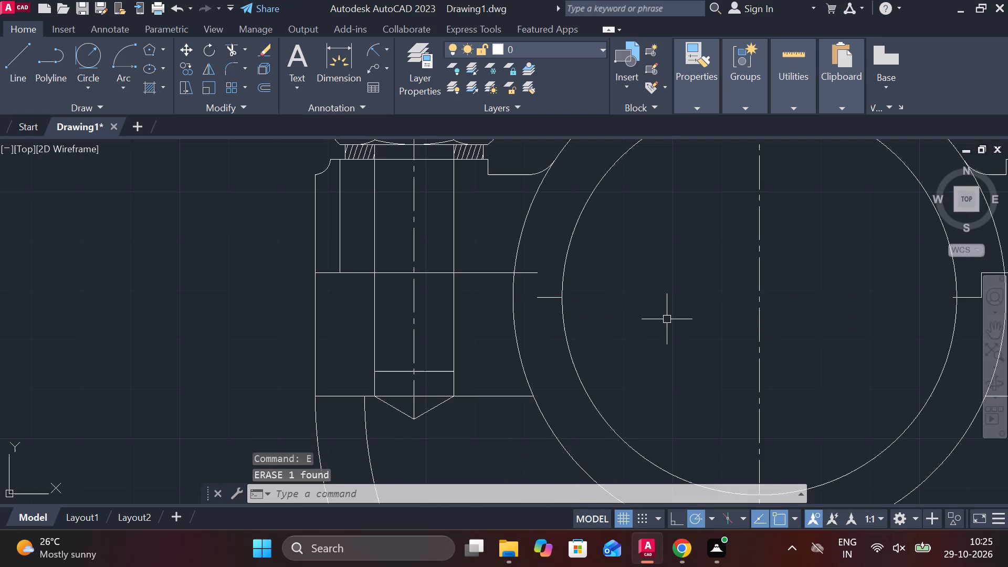
Erase the remaining short horizontal step line between the two circles on the left side of the bore.
{"action": "scroll", "coordinate": [667, 319], "scroll_direction": "down", "scroll_amount": 1}
{"action": "scroll", "coordinate": [645, 307], "scroll_direction": "up", "scroll_amount": 2}
{"action": "left_click", "coordinate": [520, 304]}
{"action": "type", "text": "E"}
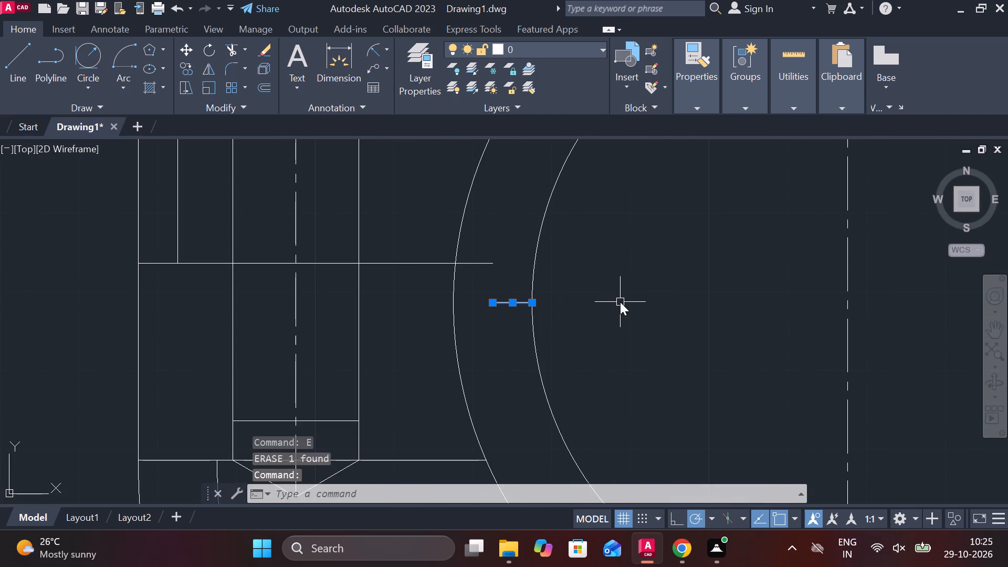
{"action": "key", "text": "space"}
Extend the horizontal joint lines between cap and bracket to the inner bore circle on both sides.
{"action": "scroll", "coordinate": [639, 302], "scroll_direction": "down", "scroll_amount": 2}
{"action": "scroll", "coordinate": [878, 290], "scroll_direction": "up", "scroll_amount": 2}
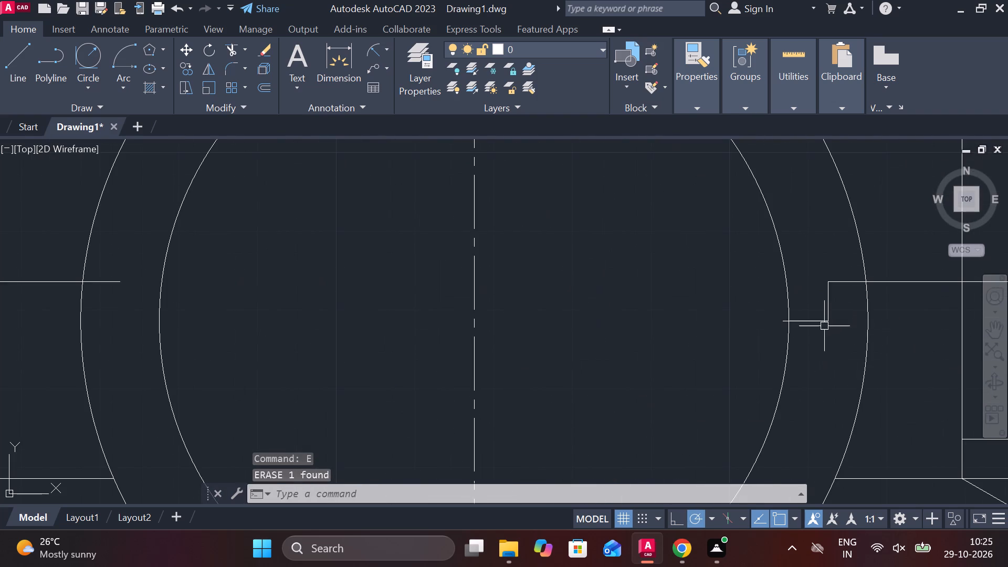
{"action": "scroll", "coordinate": [742, 324], "scroll_direction": "down", "scroll_amount": 1}
{"action": "type", "text": "EX"}
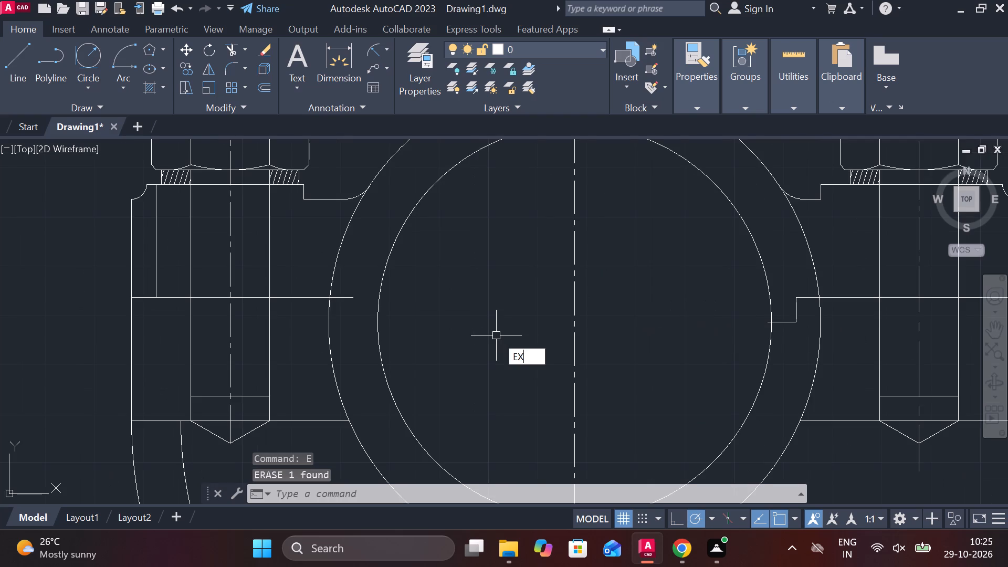
{"action": "key", "text": "space"}
{"action": "scroll", "coordinate": [344, 297], "scroll_direction": "down", "scroll_amount": 1}
{"action": "left_click", "coordinate": [344, 297]}
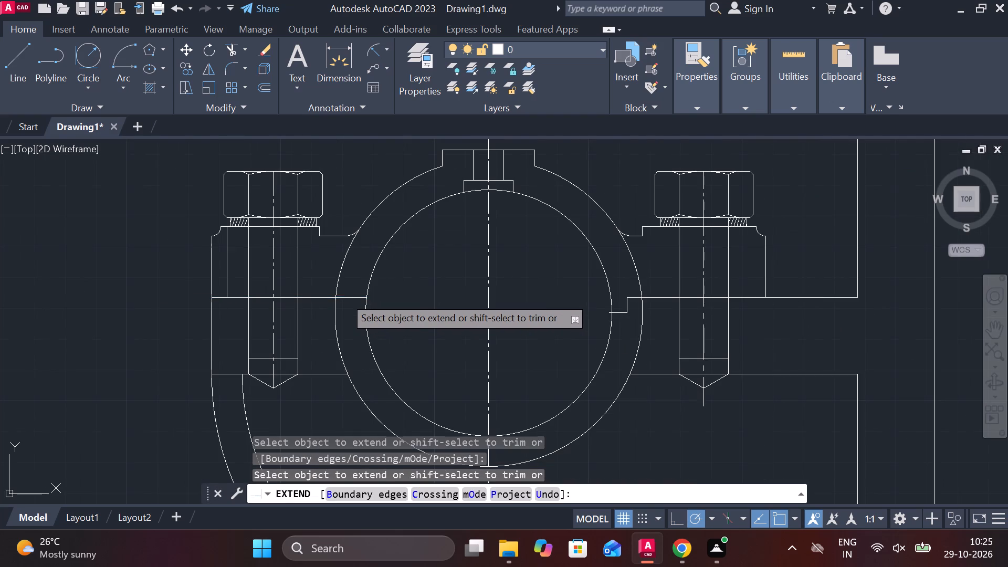
{"action": "left_click", "coordinate": [652, 298]}
{"action": "key", "text": "Escape"}
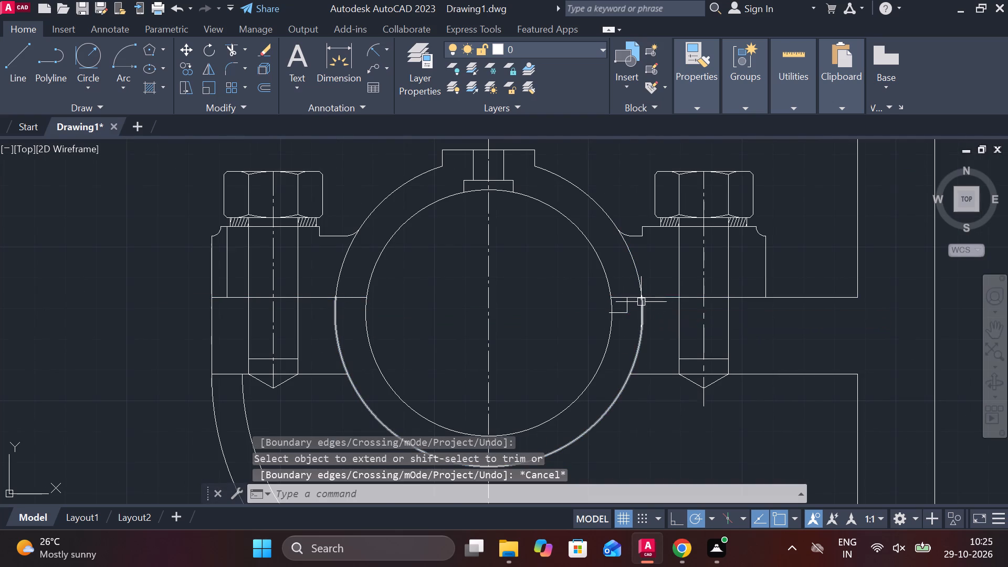
Erase the vertical and horizontal step lines, including overlapping duplicates, between the two circles on the right side of the bore.
{"action": "scroll", "coordinate": [629, 322], "scroll_direction": "up", "scroll_amount": 3}
{"action": "left_click", "coordinate": [590, 291]}
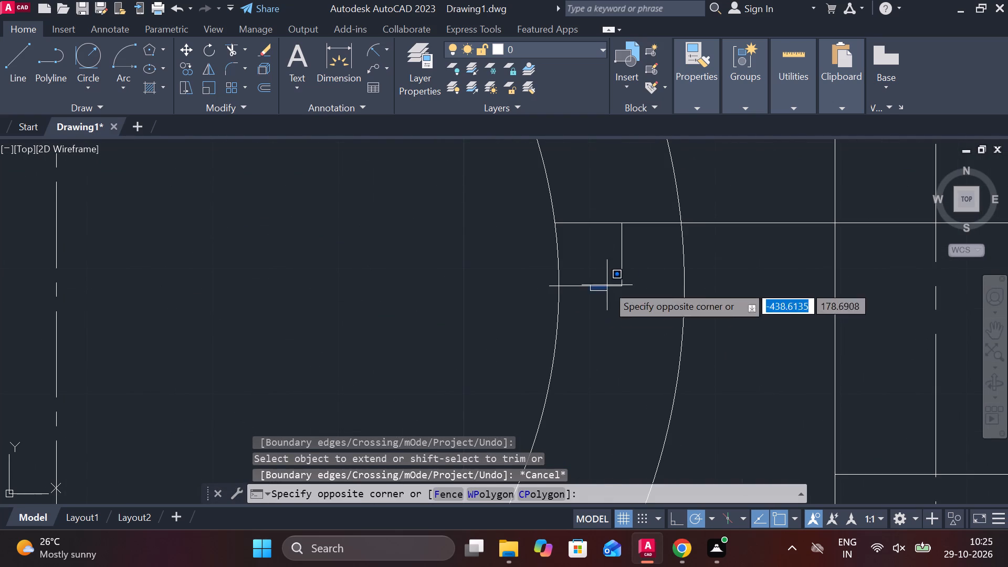
{"action": "left_click", "coordinate": [607, 285]}
{"action": "left_click", "coordinate": [624, 272]}
{"action": "left_click", "coordinate": [594, 282]}
{"action": "left_click", "coordinate": [595, 288]}
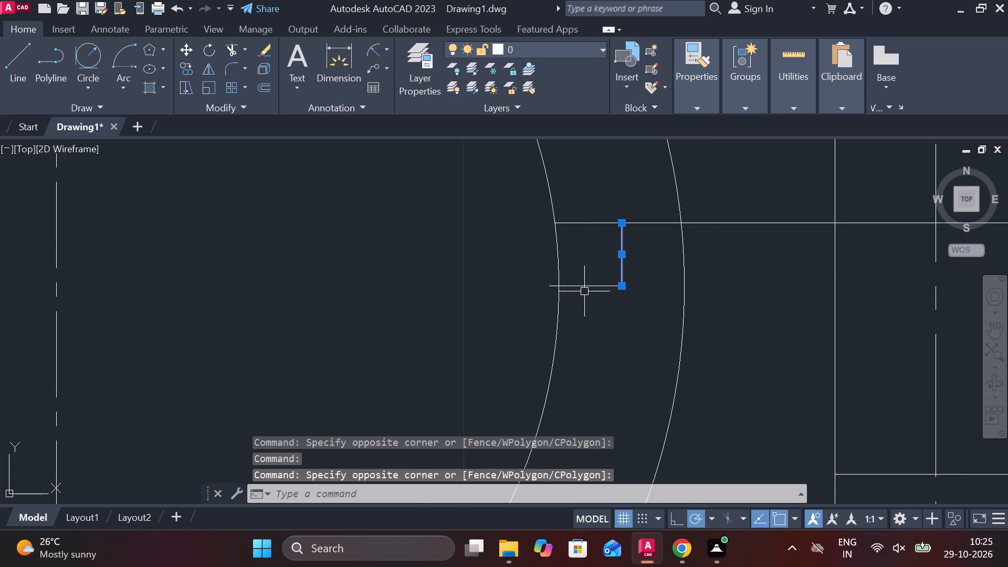
{"action": "left_click", "coordinate": [582, 288]}
{"action": "type", "text": "E"}
{"action": "key", "text": "space"}
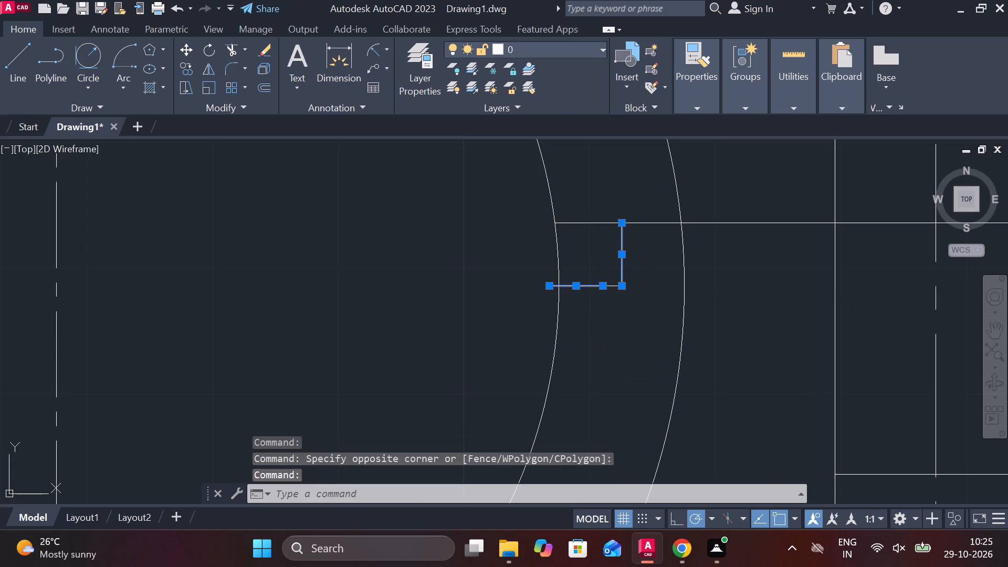
{"action": "scroll", "coordinate": [604, 352], "scroll_direction": "down", "scroll_amount": 1}
{"action": "left_click", "coordinate": [604, 314]}
{"action": "type", "text": "E"}
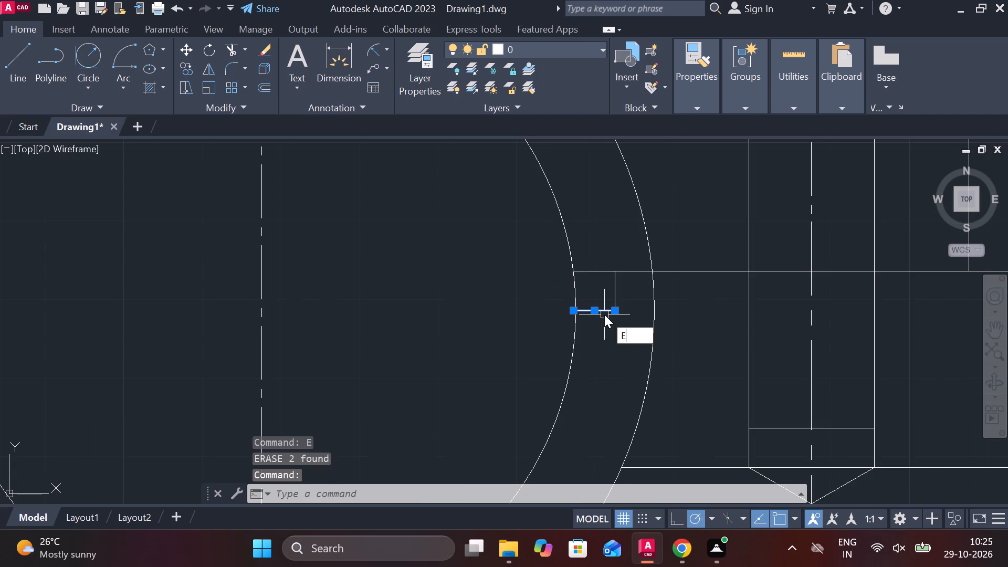
{"action": "key", "text": "space"}
{"action": "left_click", "coordinate": [608, 310]}
{"action": "type", "text": "E"}
{"action": "key", "text": "space"}
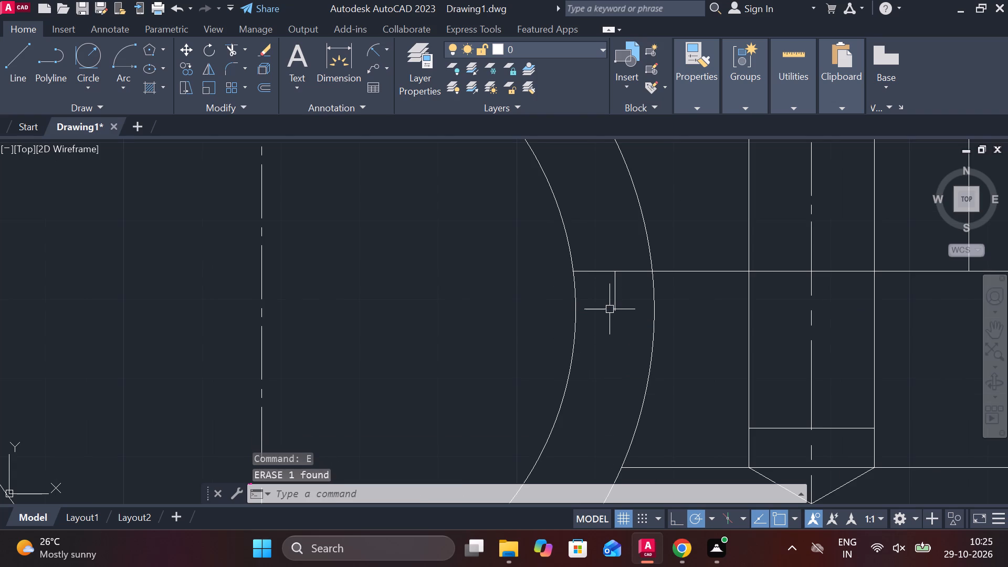
{"action": "left_click", "coordinate": [614, 302]}
{"action": "type", "text": "E"}
{"action": "key", "text": "space"}
{"action": "scroll", "coordinate": [615, 333], "scroll_direction": "down", "scroll_amount": 3}
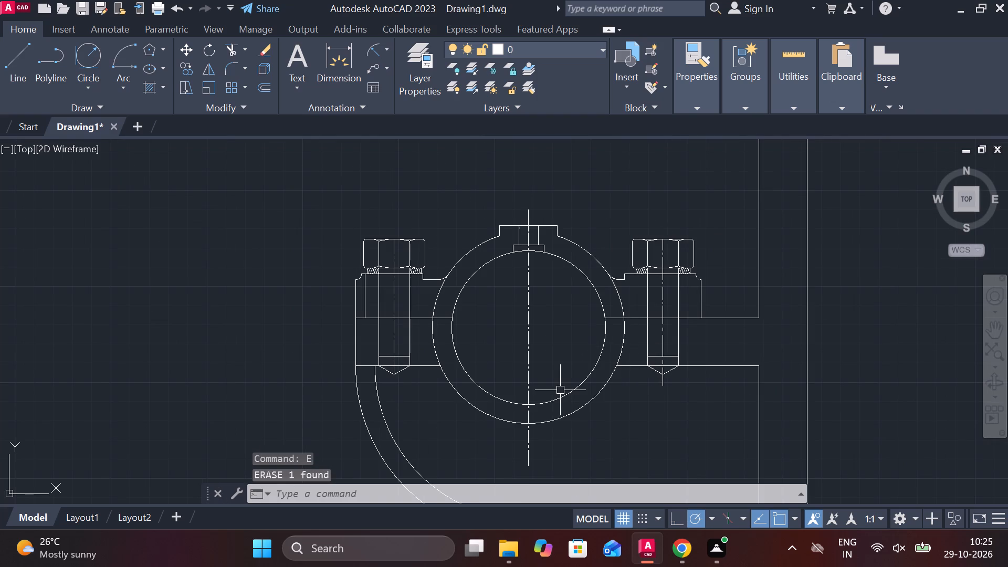
{"action": "scroll", "coordinate": [658, 364], "scroll_direction": "down", "scroll_amount": 2}
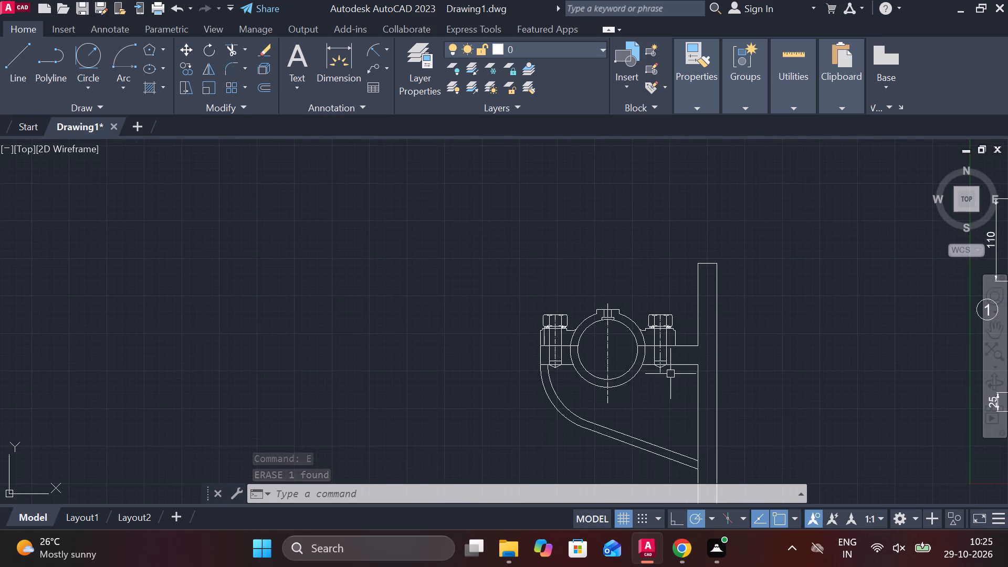
{"action": "scroll", "coordinate": [671, 370], "scroll_direction": "up", "scroll_amount": 3}
{"action": "key", "text": "Escape"}
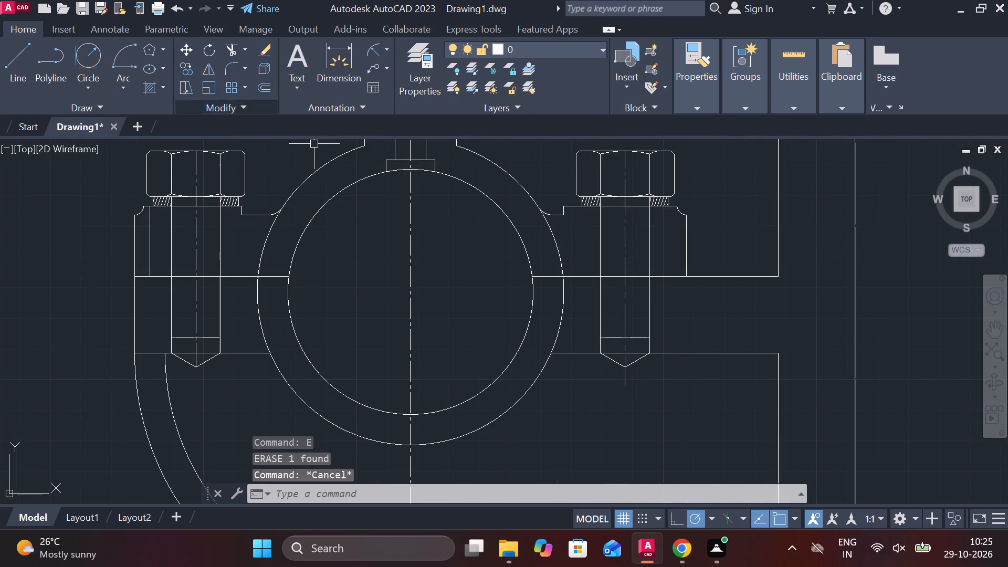
Erase the two spare half-bush section views lying far to the left of the bracket assembly.
{"action": "scroll", "coordinate": [554, 316], "scroll_direction": "down", "scroll_amount": 3}
{"action": "scroll", "coordinate": [508, 319], "scroll_direction": "down", "scroll_amount": 2}
{"action": "middle_click_drag", "start_coordinate": [412, 333], "coordinate": [592, 323]}
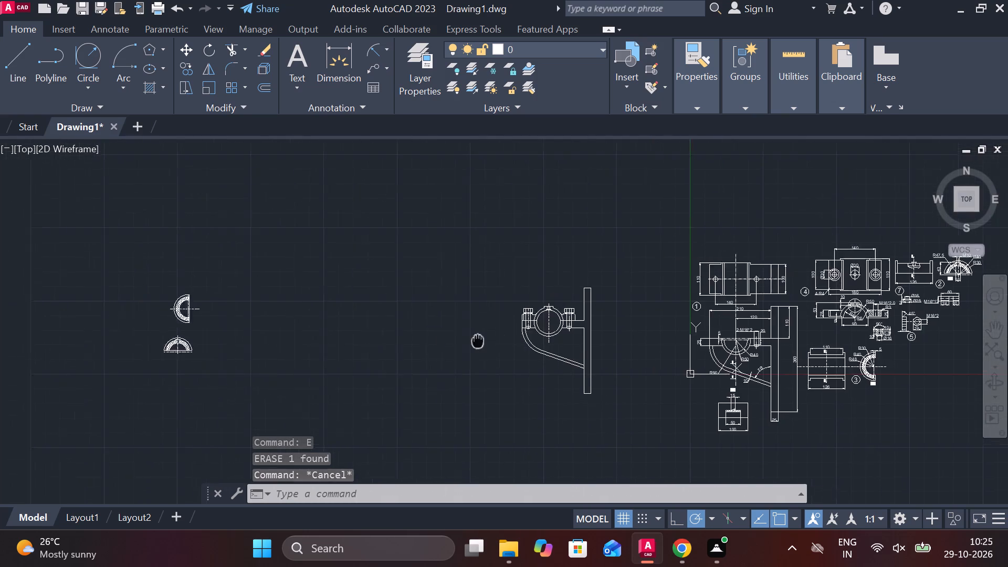
{"action": "middle_click_drag", "start_coordinate": [592, 323], "coordinate": [658, 294]}
{"action": "scroll", "coordinate": [655, 292], "scroll_direction": "down", "scroll_amount": 1}
{"action": "left_click_drag", "start_coordinate": [381, 239], "coordinate": [450, 237]}
{"action": "double_click", "coordinate": [563, 371]}
{"action": "type", "text": "E"}
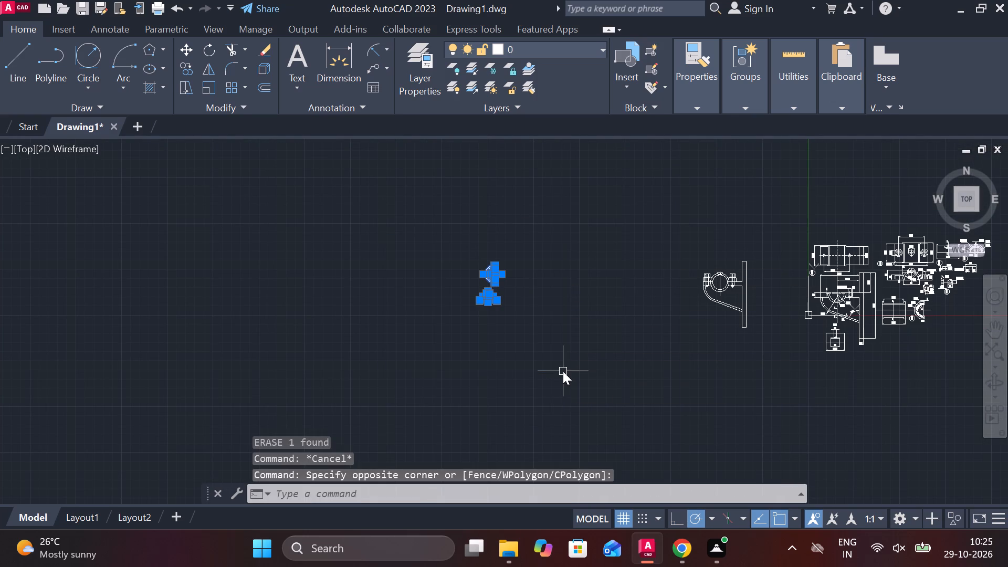
{"action": "key", "text": "space"}
Draw a spline break line around the right bolt, from the cap's lower right corner below the bolt tip up to the cap's shoulder edge.
{"action": "scroll", "coordinate": [724, 316], "scroll_direction": "up", "scroll_amount": 3}
{"action": "middle_click_drag", "start_coordinate": [727, 321], "coordinate": [479, 423]}
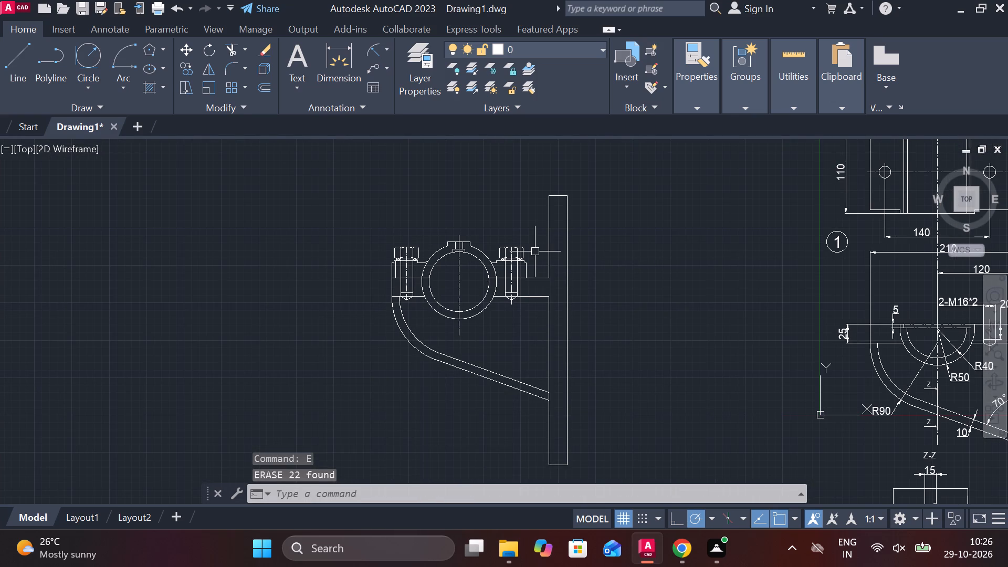
{"action": "scroll", "coordinate": [534, 251], "scroll_direction": "up", "scroll_amount": 2}
{"action": "middle_click_drag", "start_coordinate": [463, 332], "coordinate": [554, 343]}
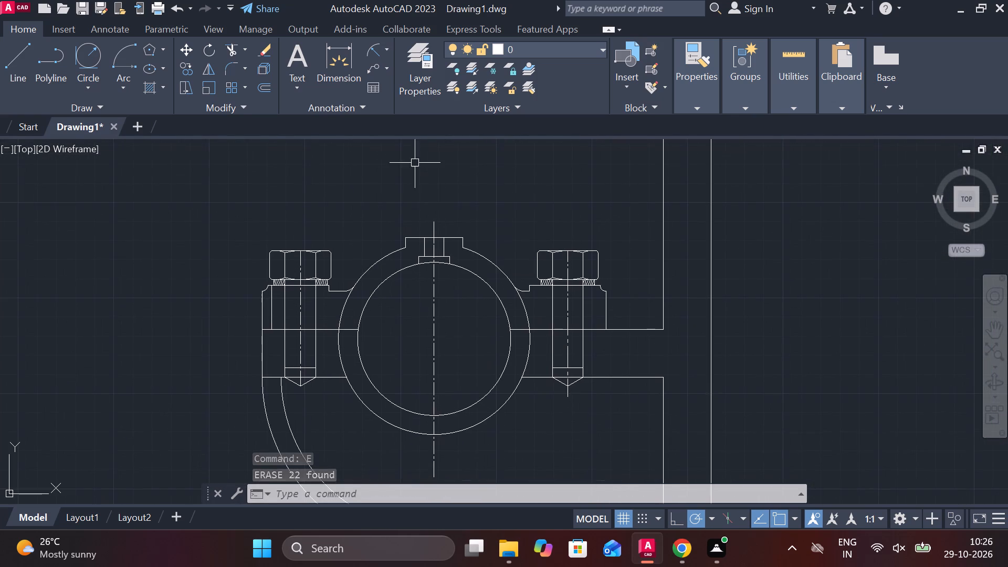
{"action": "type", "text": "SP"}
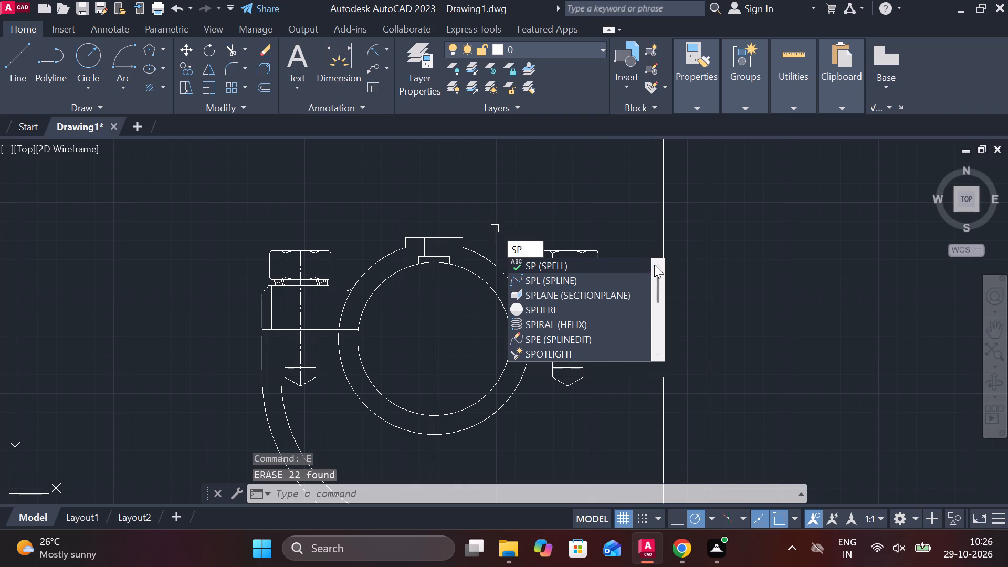
{"action": "left_click", "coordinate": [568, 283]}
{"action": "left_click", "coordinate": [607, 337]}
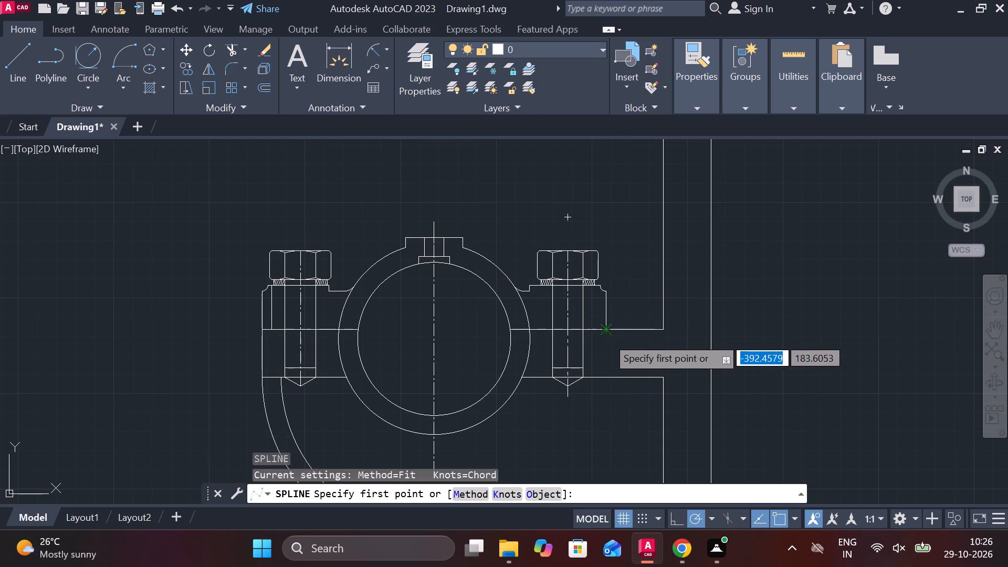
{"action": "left_click", "coordinate": [613, 358]}
{"action": "left_click", "coordinate": [614, 408]}
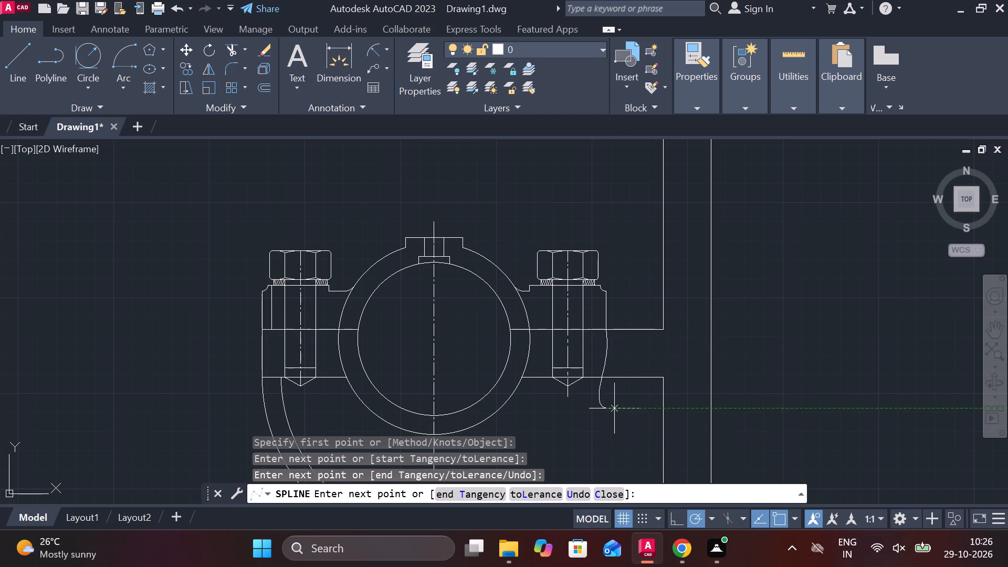
{"action": "left_click", "coordinate": [573, 422]}
{"action": "left_click", "coordinate": [548, 409]}
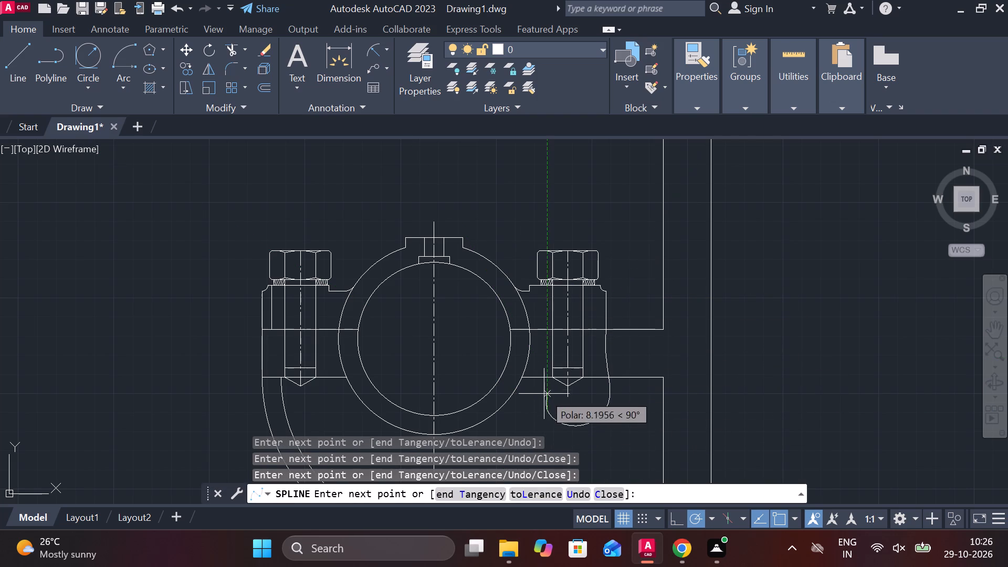
{"action": "scroll", "coordinate": [539, 382], "scroll_direction": "up", "scroll_amount": 2}
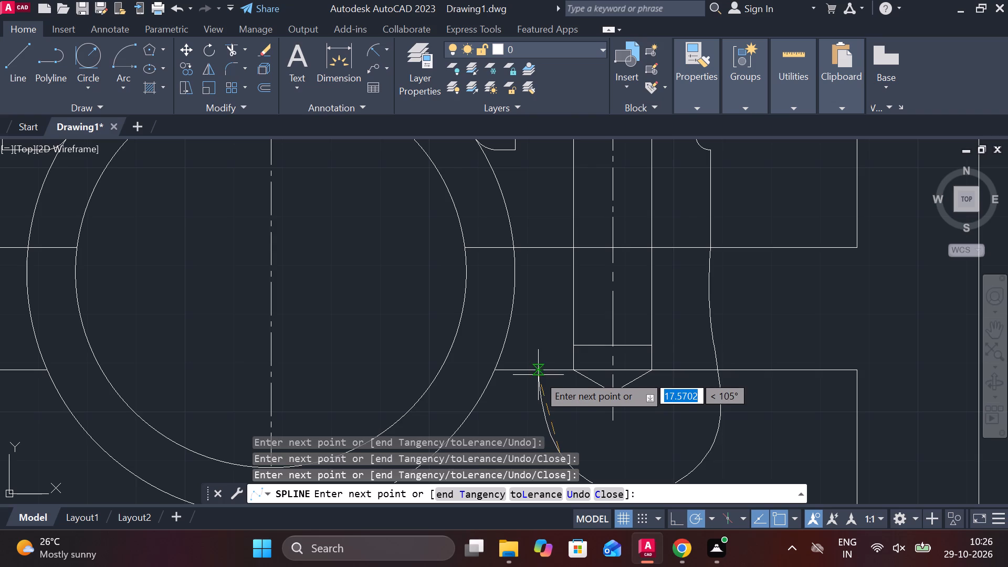
{"action": "left_click", "coordinate": [532, 371]}
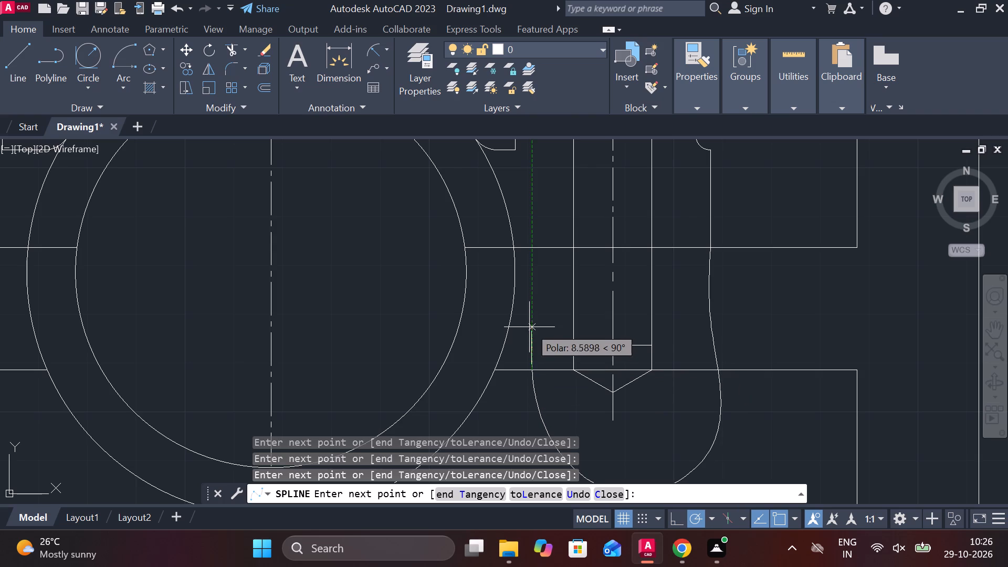
{"action": "left_click", "coordinate": [529, 325]}
{"action": "left_click", "coordinate": [540, 290]}
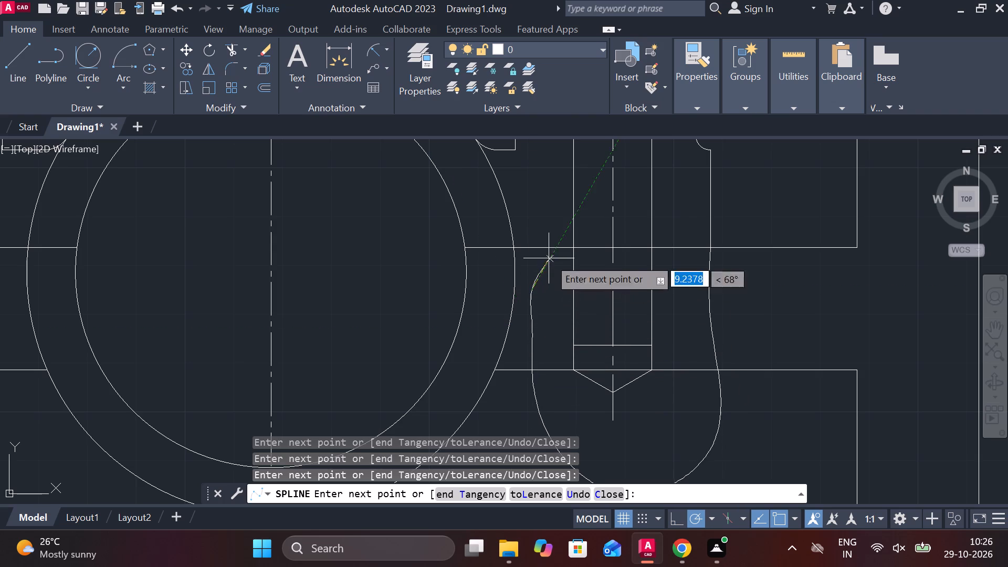
{"action": "left_click", "coordinate": [550, 251]}
{"action": "left_click", "coordinate": [541, 188]}
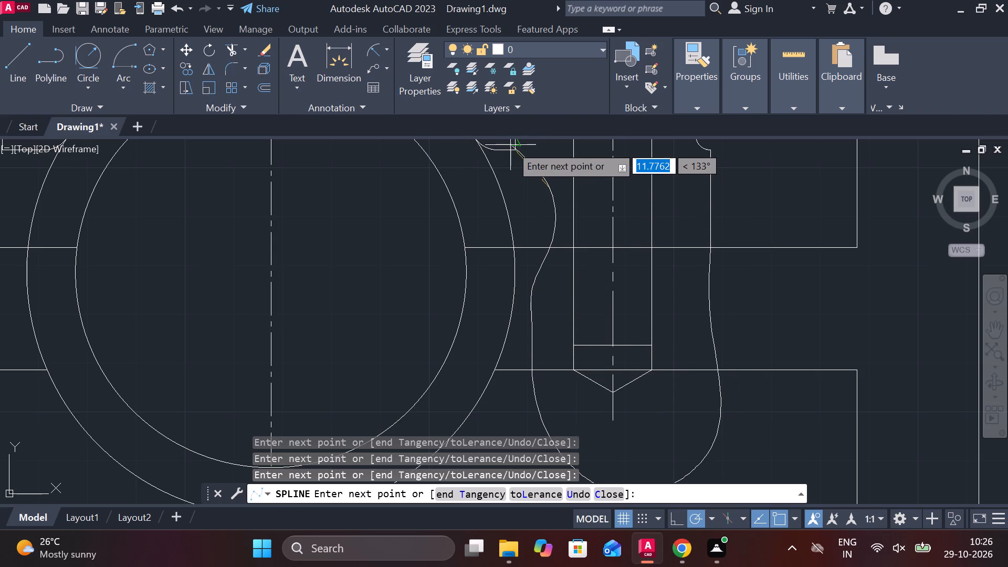
{"action": "left_click", "coordinate": [514, 153]}
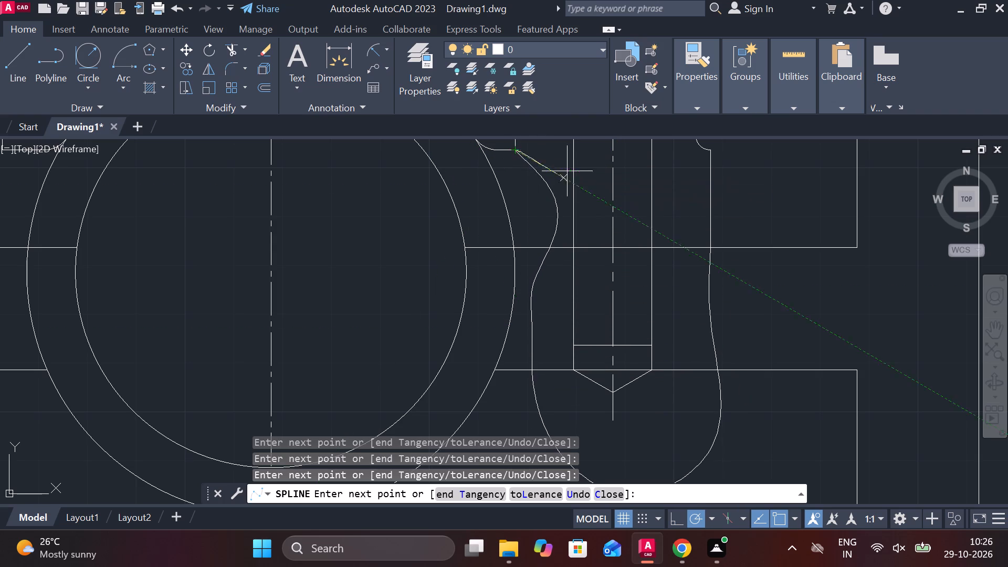
{"action": "key", "text": "Return"}
Hatch the bracket regions beside and below the right bolt within the break line, at angle 180 and scale 0.8.
{"action": "scroll", "coordinate": [642, 253], "scroll_direction": "down", "scroll_amount": 2}
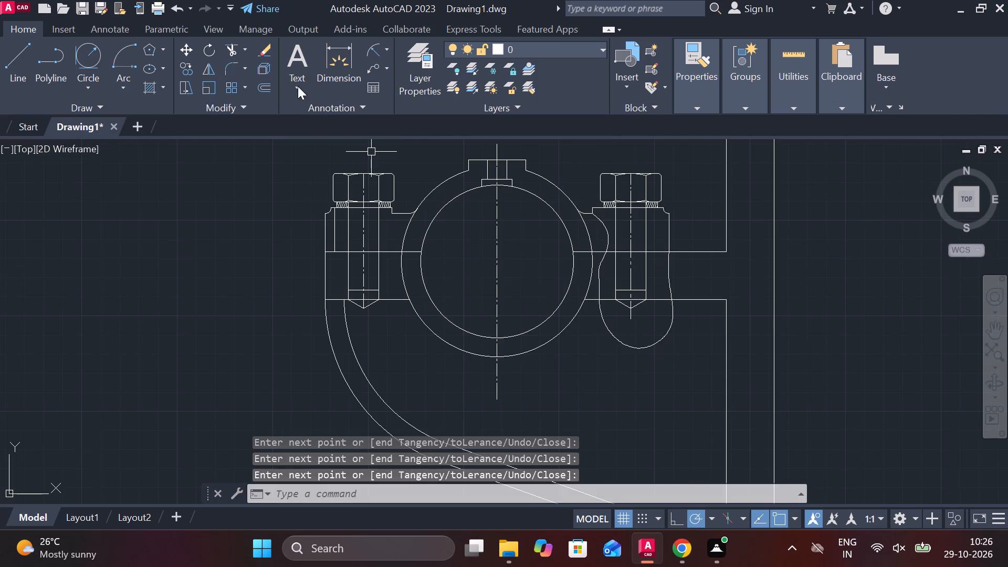
{"action": "left_click", "coordinate": [155, 90]}
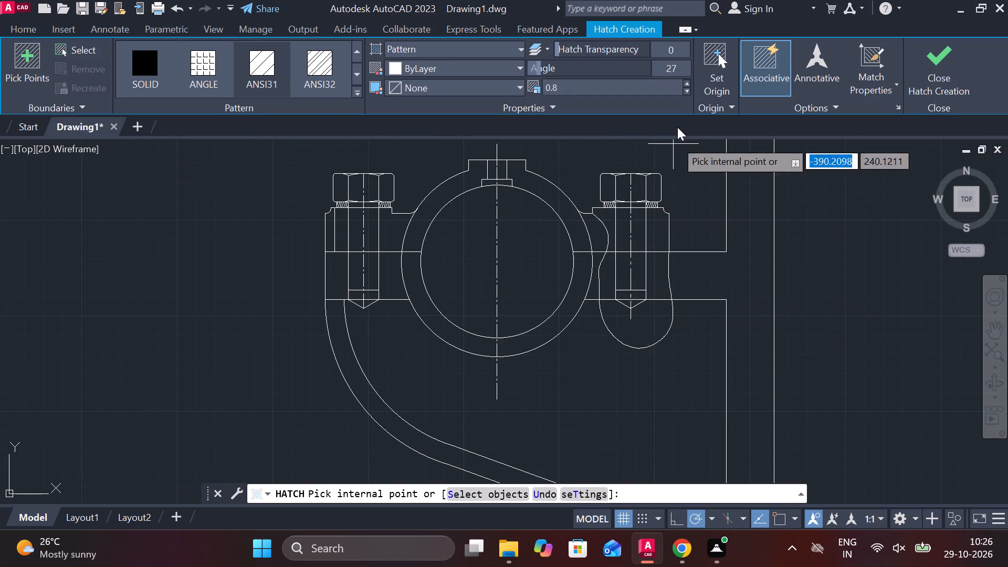
{"action": "left_click", "coordinate": [676, 67]}
{"action": "key", "text": "o"}
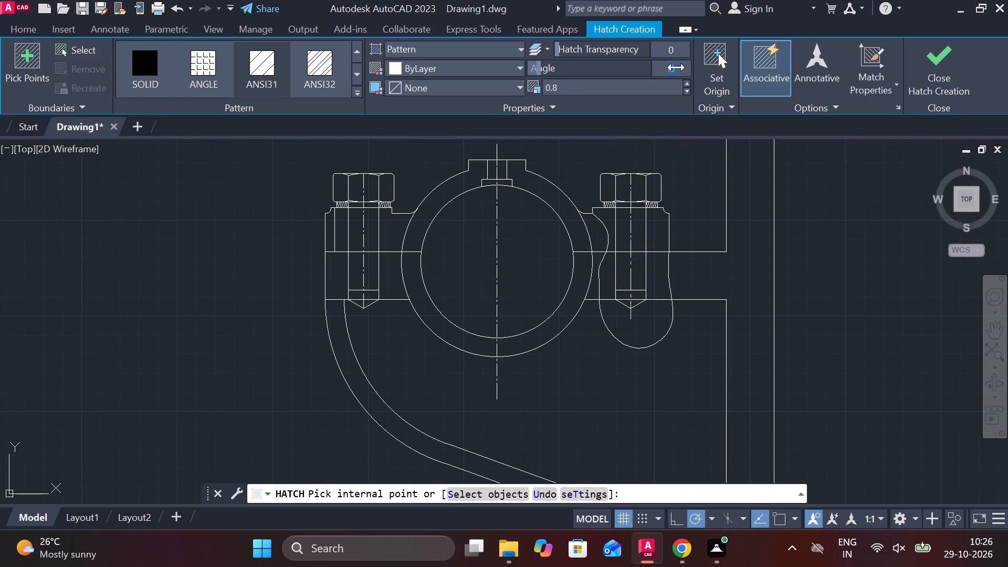
{"action": "key", "text": "Return"}
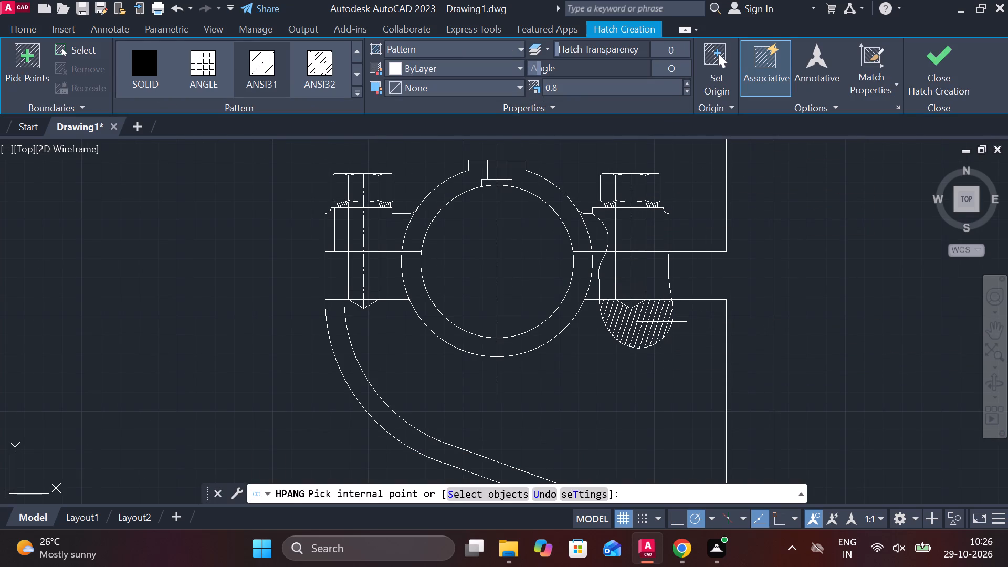
{"action": "left_click", "coordinate": [660, 322]}
{"action": "left_click", "coordinate": [657, 322]}
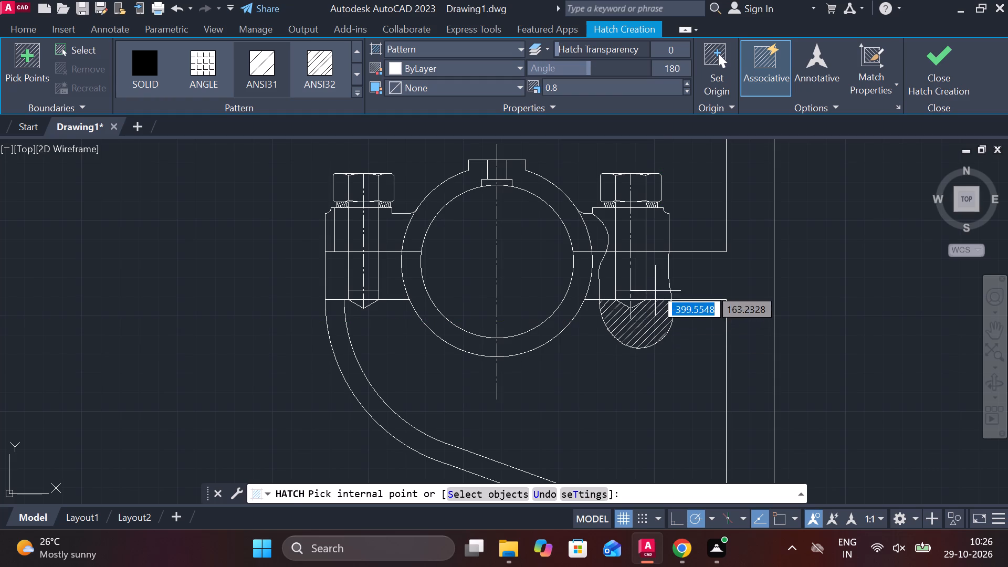
{"action": "left_click", "coordinate": [656, 280]}
{"action": "left_click", "coordinate": [649, 308]}
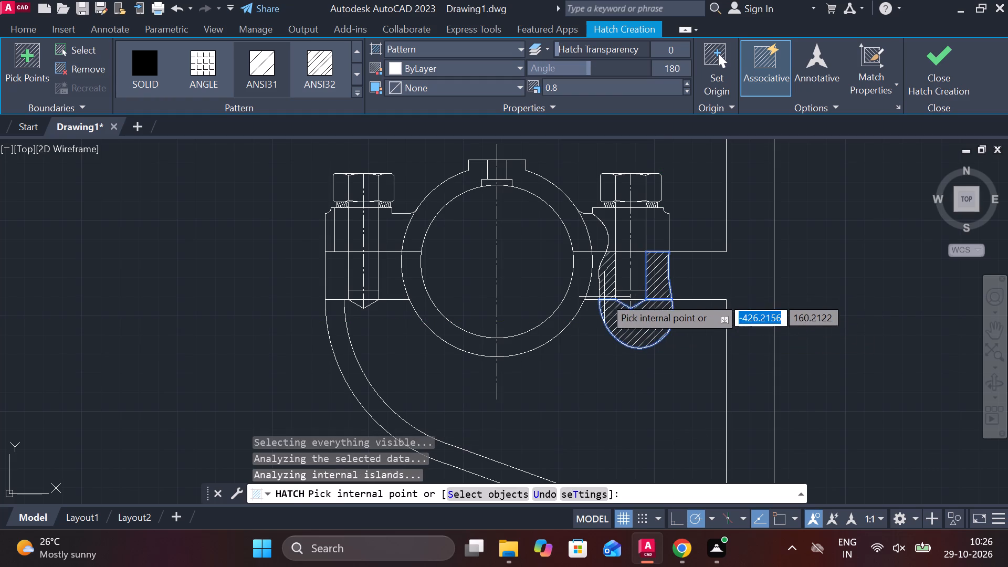
{"action": "left_click", "coordinate": [604, 297]}
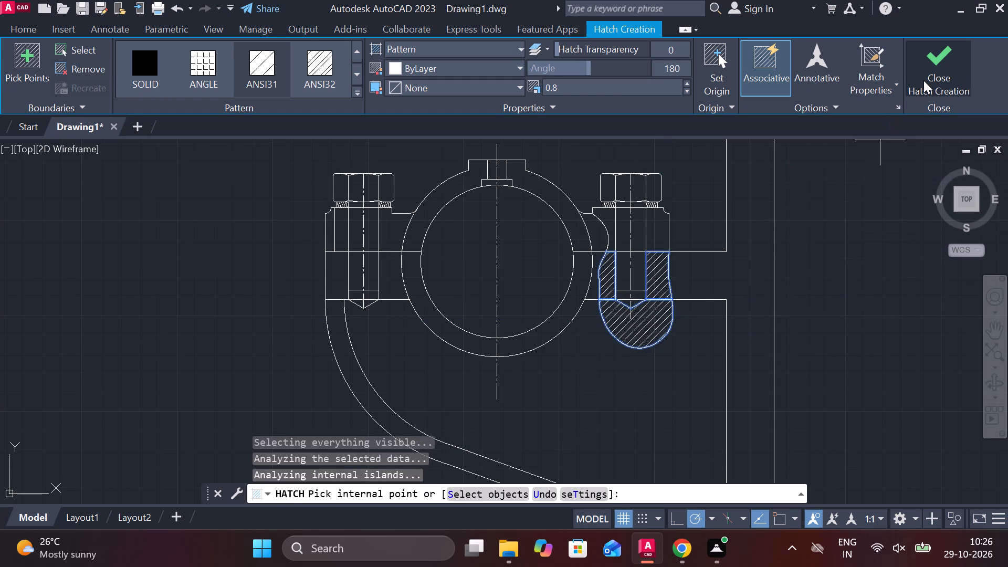
{"action": "left_click", "coordinate": [923, 78]}
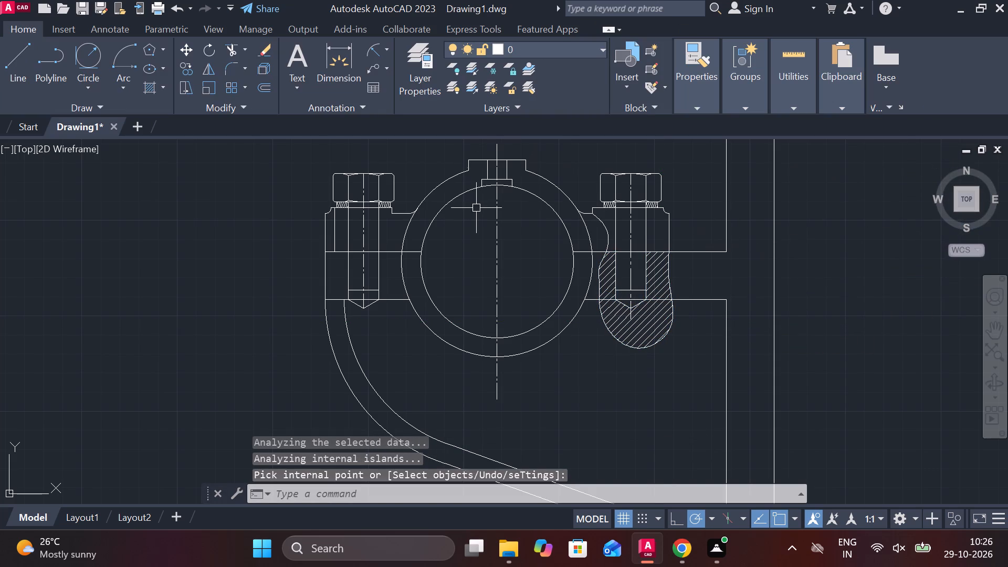
Hatch the cap regions on both sides of the right bolt with the angle set to 90.
{"action": "left_click", "coordinate": [144, 90]}
{"action": "scroll", "coordinate": [670, 192], "scroll_direction": "up", "scroll_amount": 2}
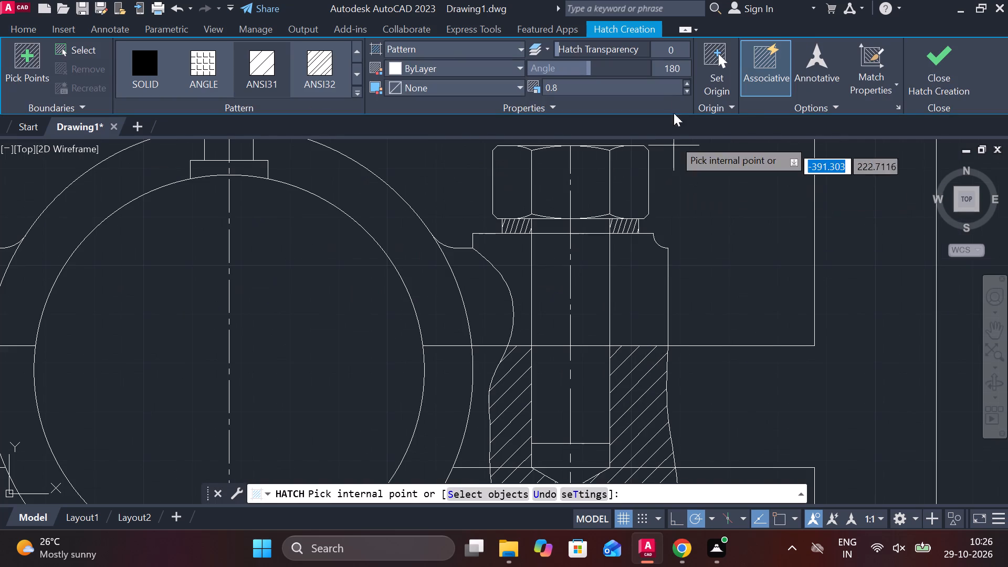
{"action": "left_click", "coordinate": [682, 72]}
{"action": "left_click_drag", "start_coordinate": [664, 75], "coordinate": [610, 80]}
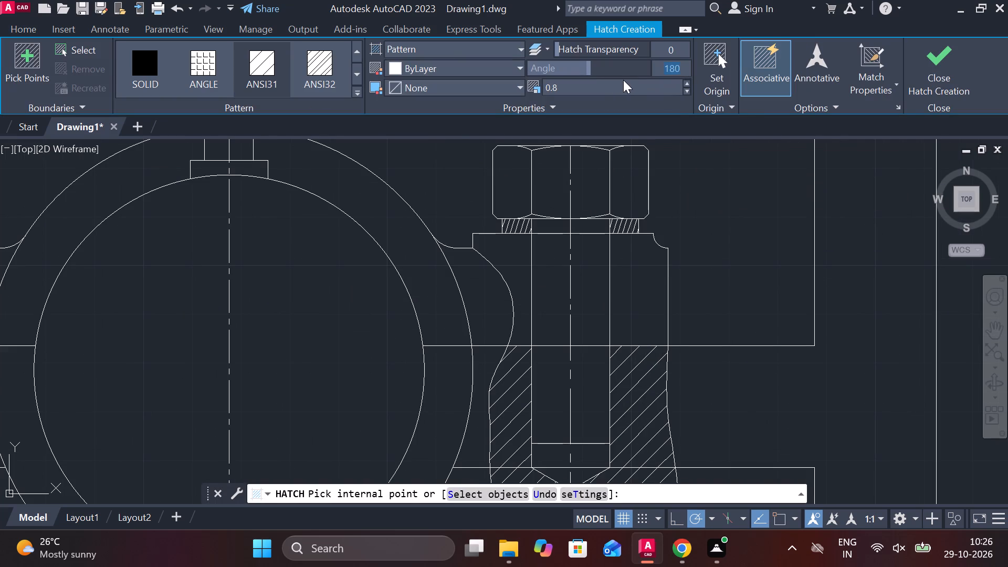
{"action": "type", "text": "90"}
{"action": "key", "text": "Return"}
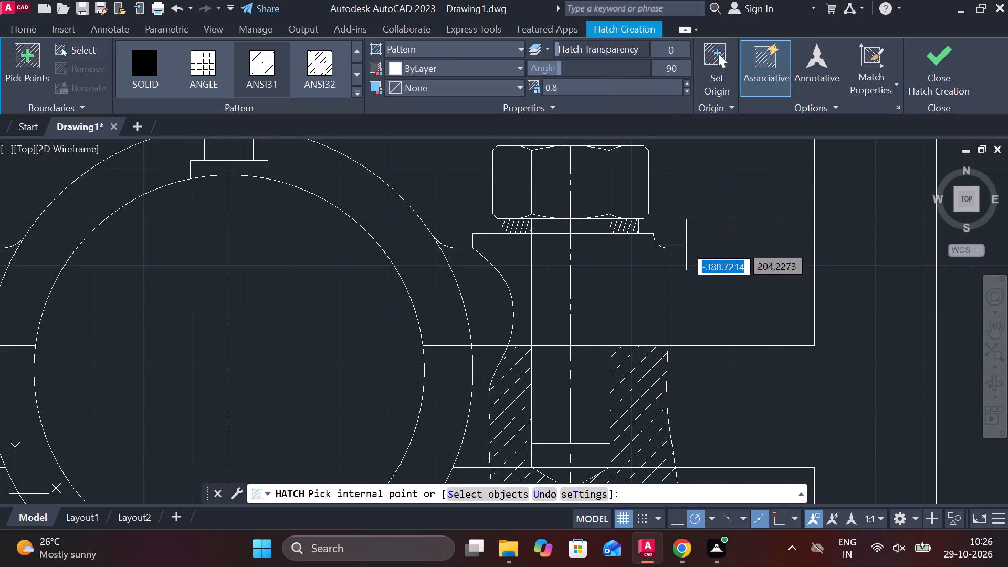
{"action": "left_click", "coordinate": [655, 283]}
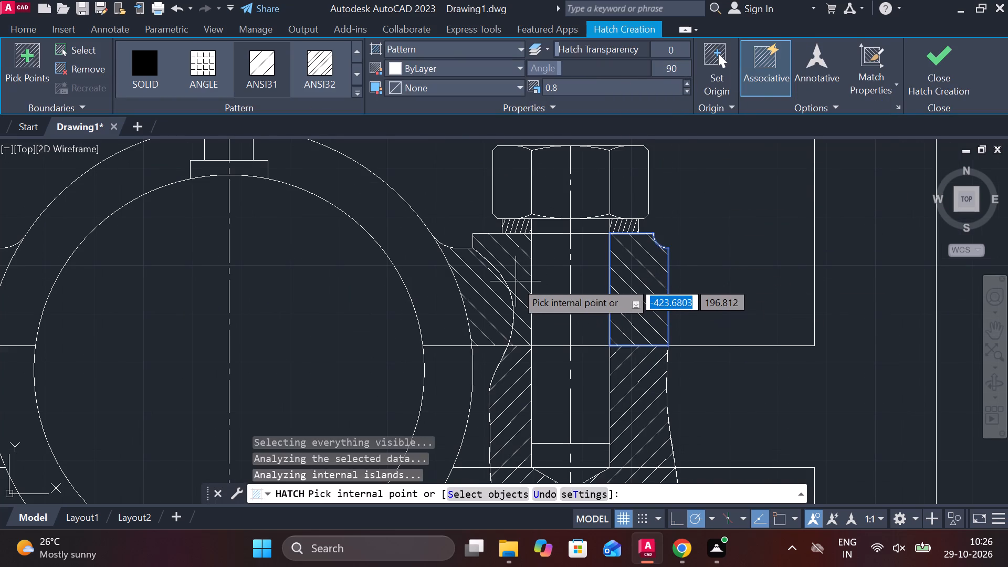
{"action": "left_click", "coordinate": [516, 281]}
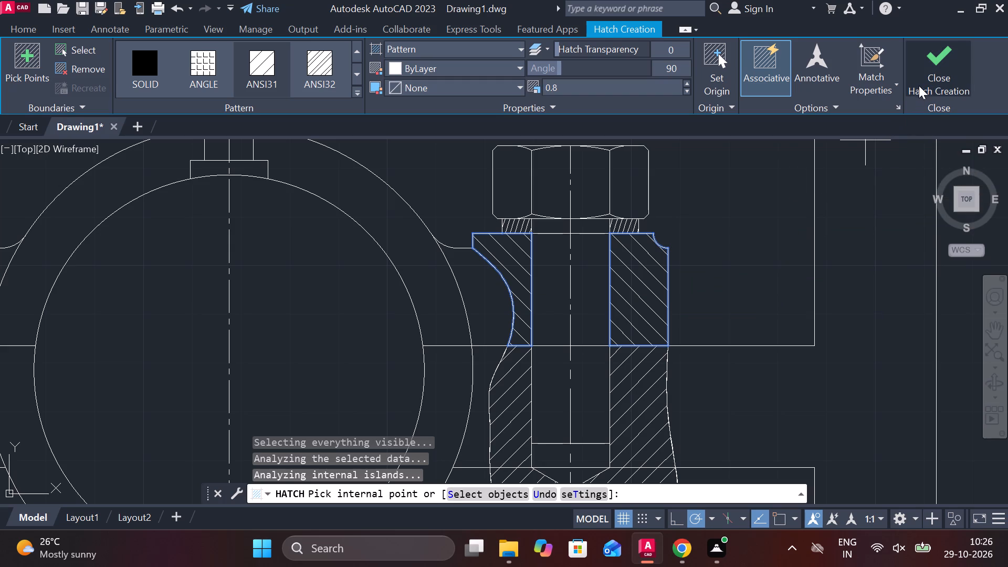
{"action": "left_click", "coordinate": [919, 82]}
Erase the extra vertical line in the cap to the left of the left bolt.
{"action": "scroll", "coordinate": [803, 265], "scroll_direction": "down", "scroll_amount": 2}
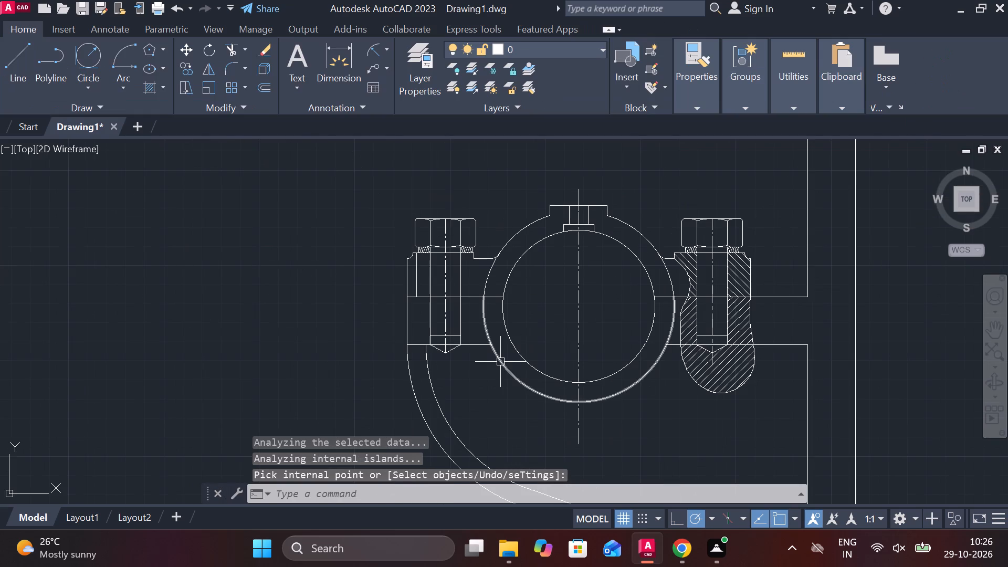
{"action": "scroll", "coordinate": [500, 362], "scroll_direction": "down", "scroll_amount": 1}
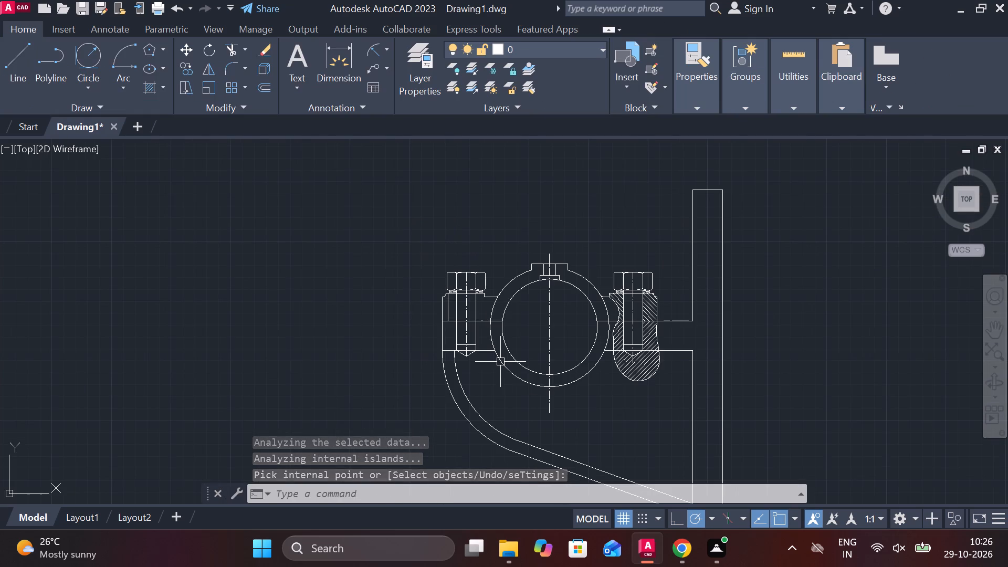
{"action": "scroll", "coordinate": [492, 318], "scroll_direction": "up", "scroll_amount": 2}
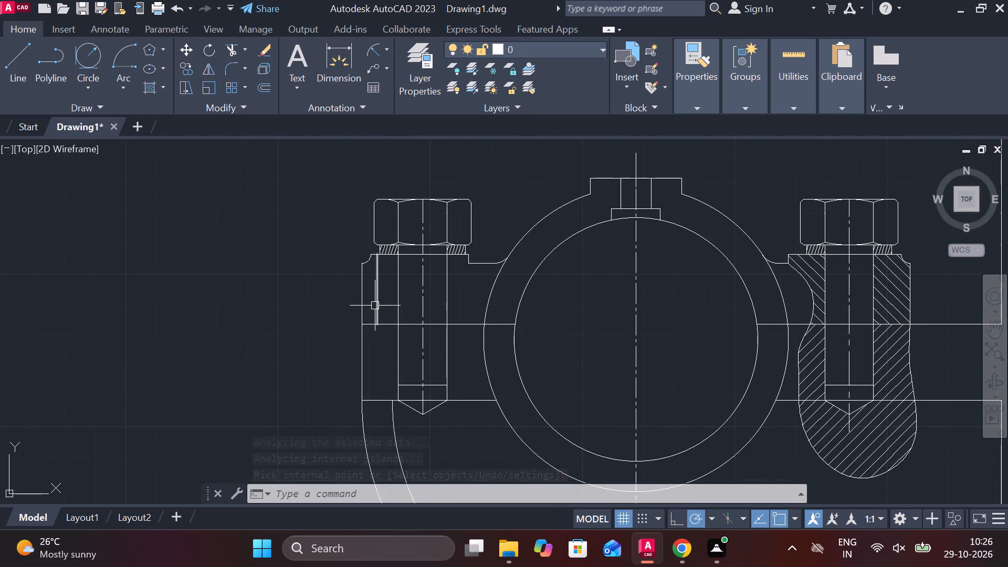
{"action": "left_click", "coordinate": [375, 306]}
{"action": "type", "text": "E"}
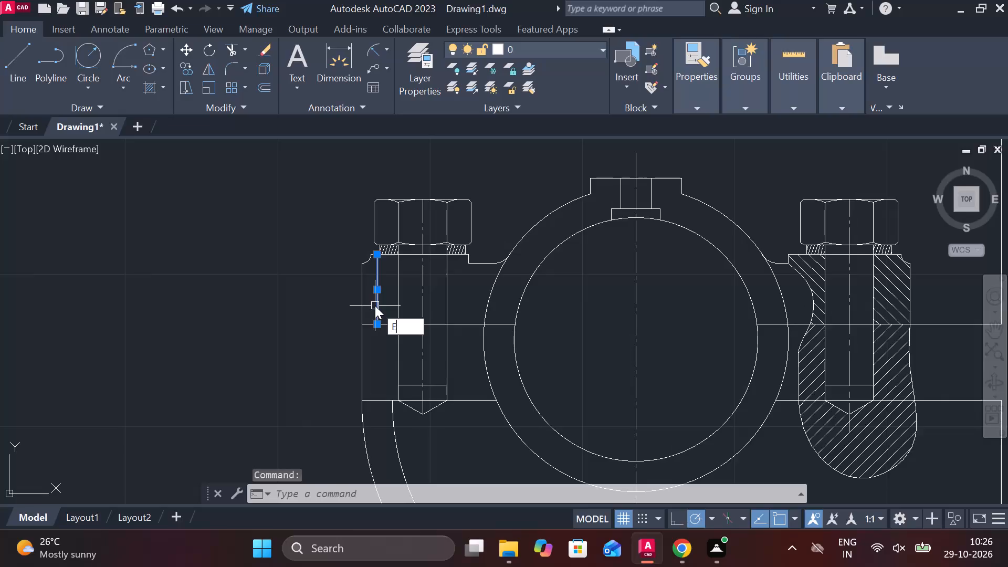
{"action": "key", "text": "space"}
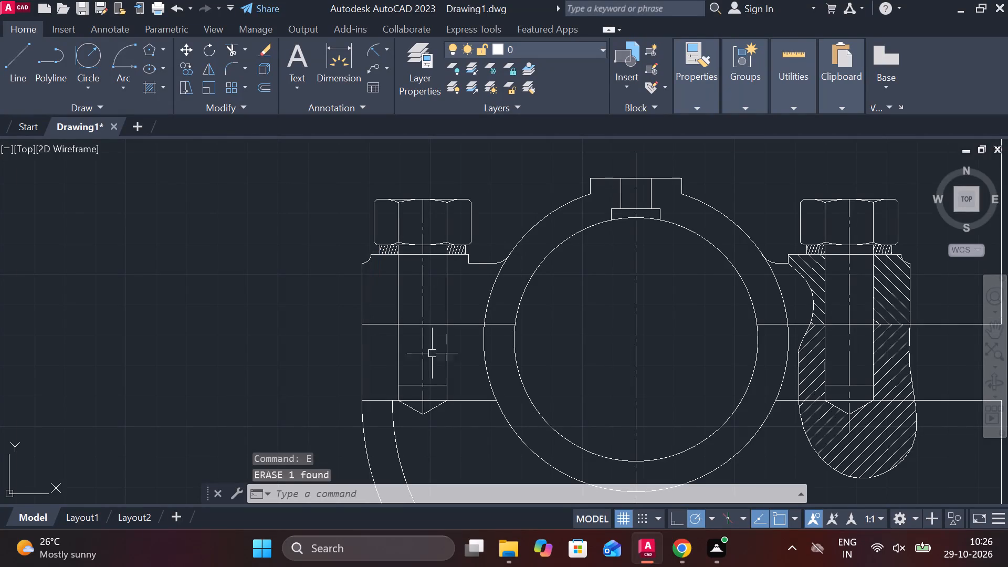
Draw a spline break line below the left bolt, from the lug's lower corner at the hub circle to the bracket's outer curved edge.
{"action": "type", "text": "SP"}
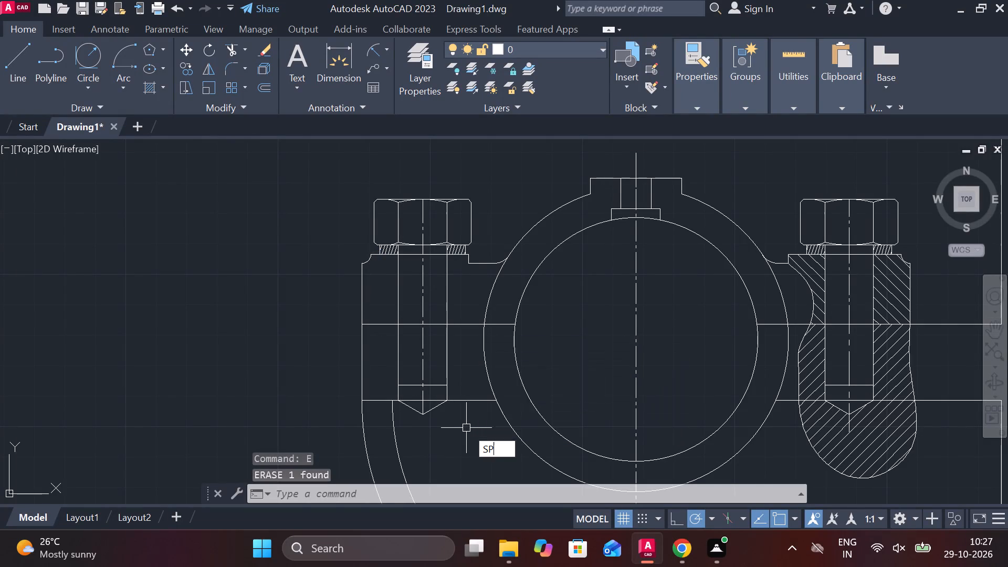
{"action": "left_click", "coordinate": [517, 362]}
{"action": "middle_click_drag", "start_coordinate": [472, 425], "coordinate": [495, 405]}
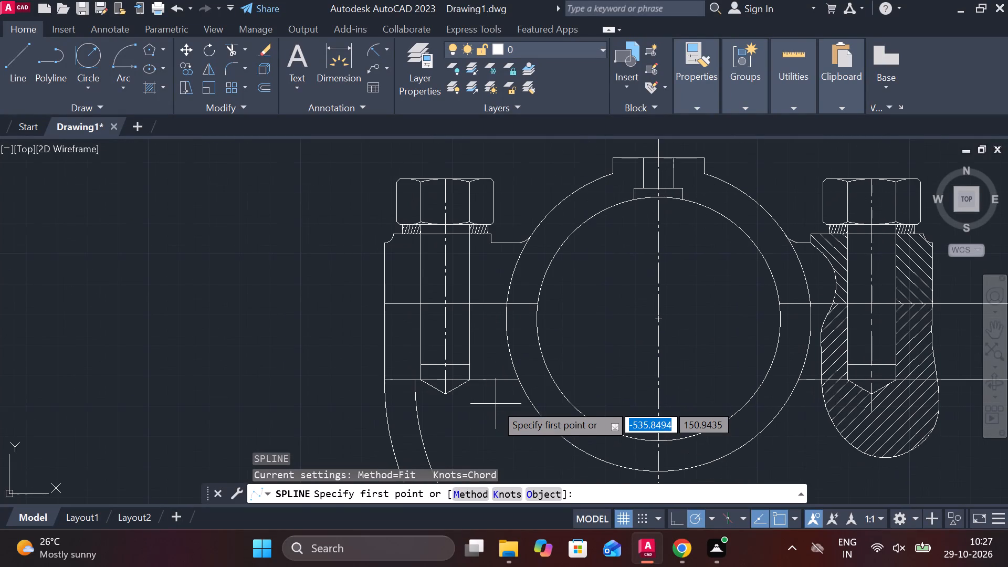
{"action": "left_click", "coordinate": [518, 386]}
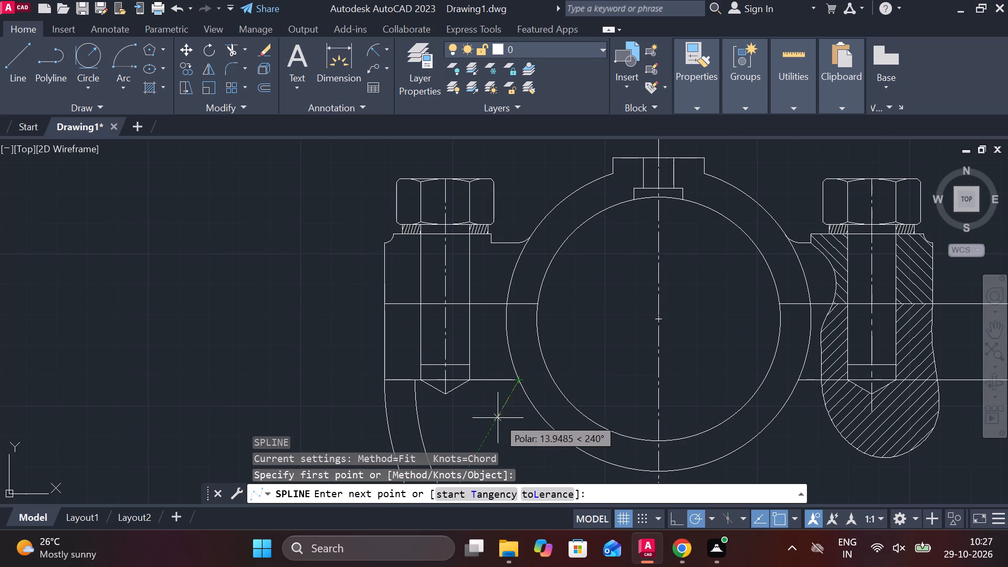
{"action": "left_click", "coordinate": [497, 424]}
{"action": "left_click", "coordinate": [472, 432]}
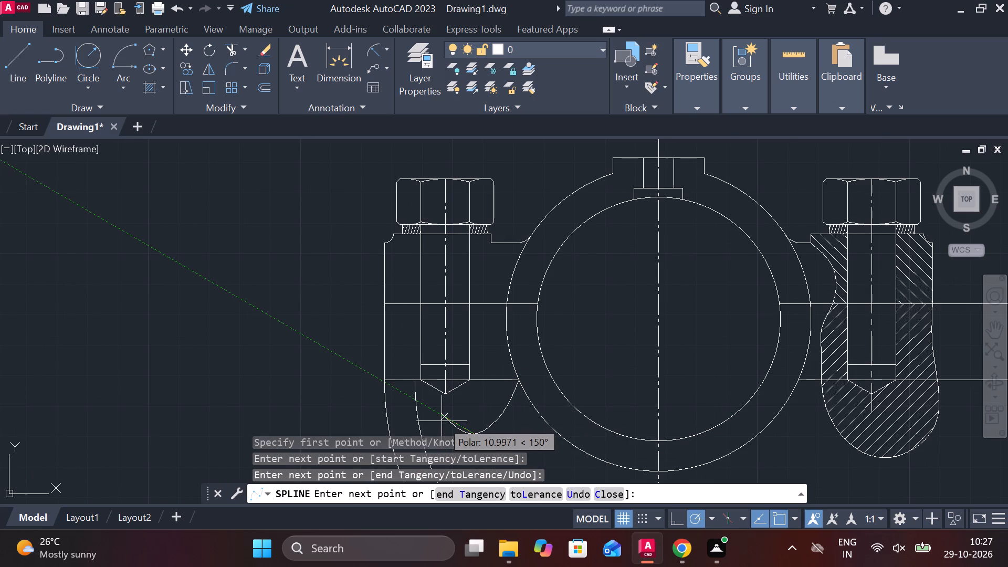
{"action": "left_click", "coordinate": [442, 421]}
{"action": "left_click", "coordinate": [389, 413]}
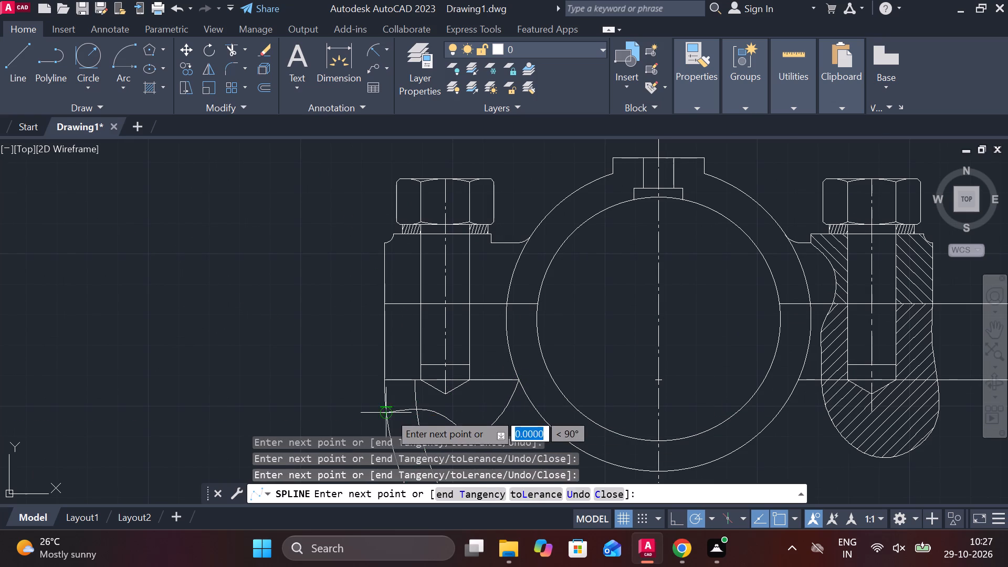
{"action": "key", "text": "Return"}
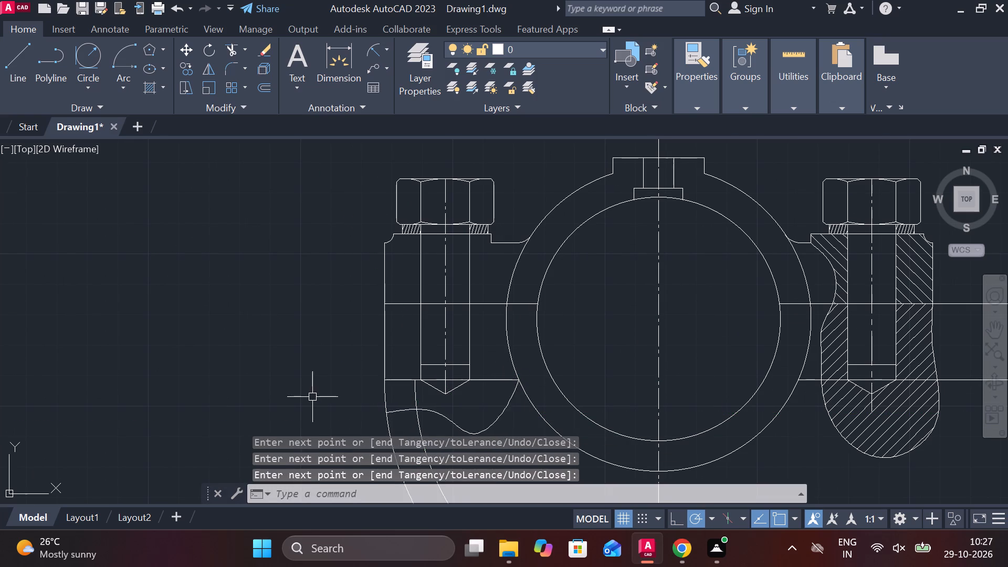
Trim the part of the inner rib curve that extends above the new break line under the left bolt.
{"action": "middle_click_drag", "start_coordinate": [313, 397], "coordinate": [323, 391]}
{"action": "type", "text": "TR"}
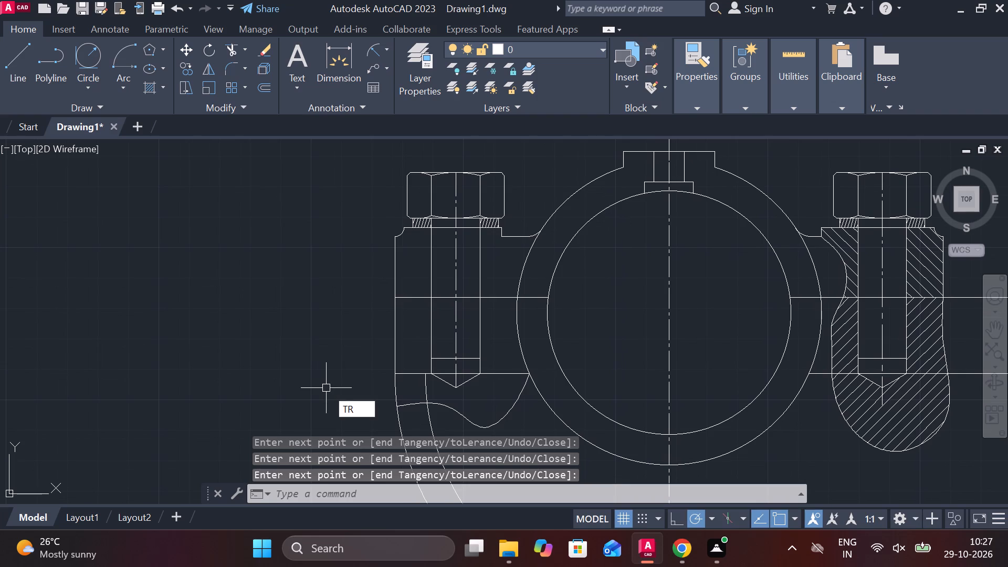
{"action": "key", "text": "space"}
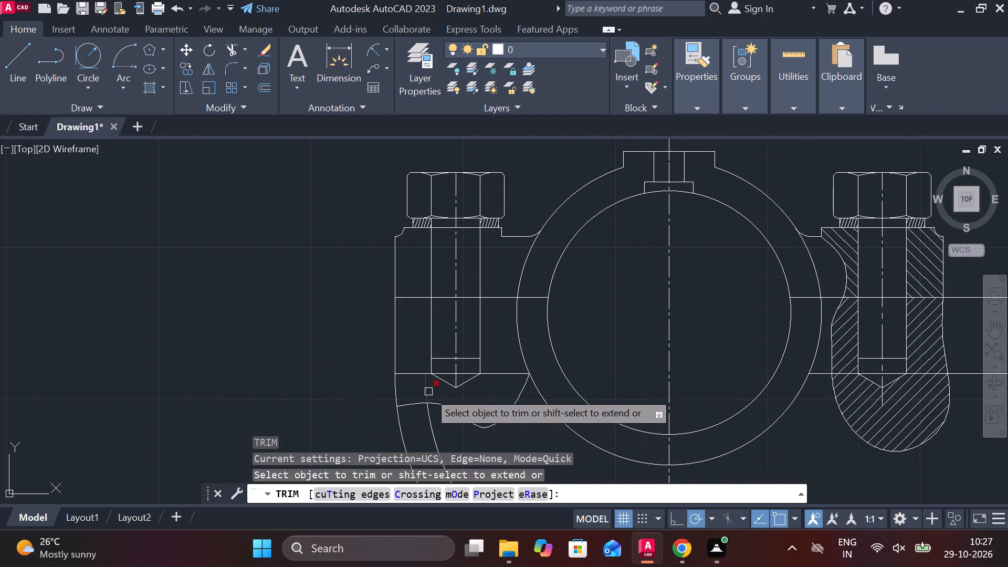
{"action": "left_click", "coordinate": [428, 392]}
{"action": "key", "text": "Escape"}
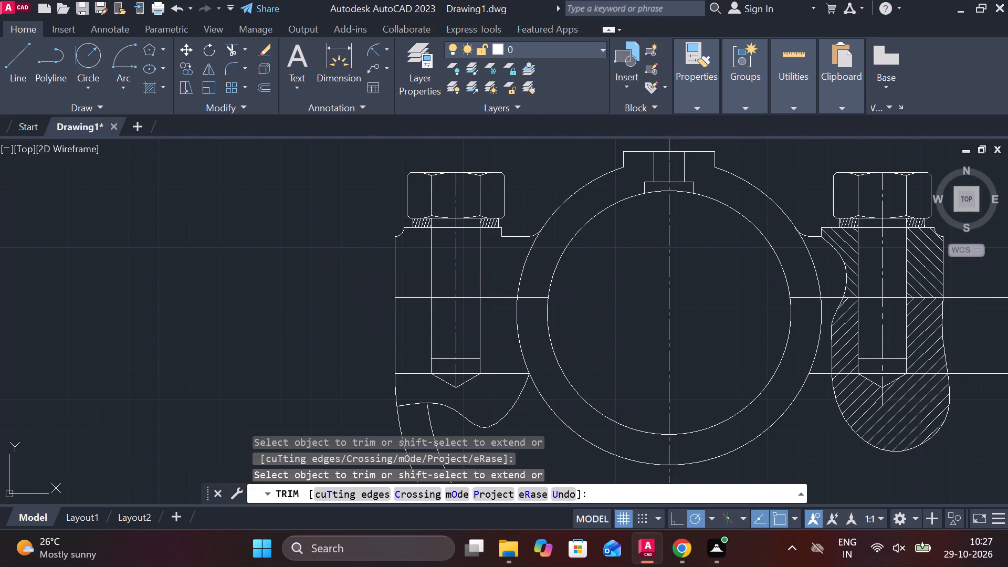
Hatch the cap regions on both sides of the left bolt at angle 90 and scale 0.8.
{"action": "left_click", "coordinate": [146, 89]}
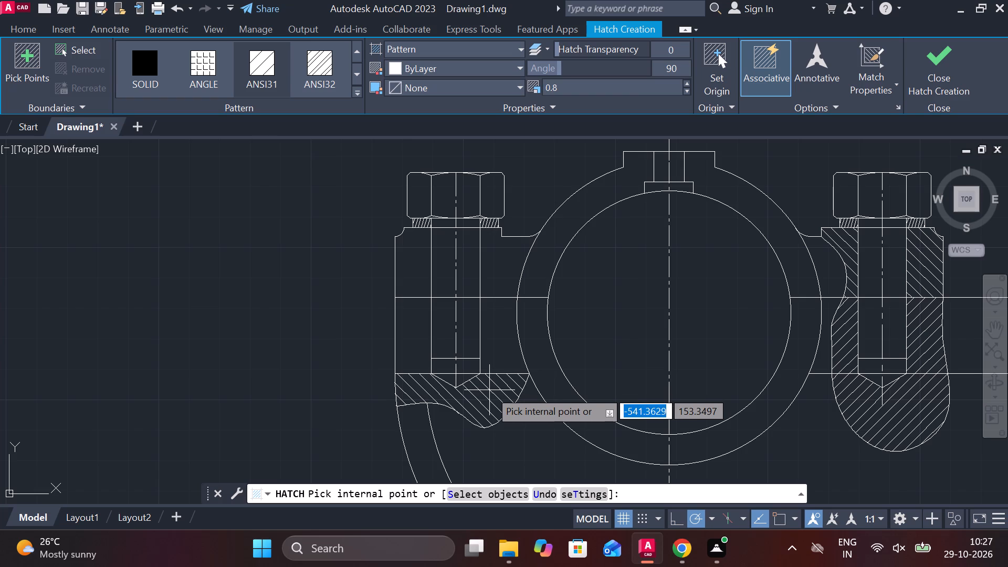
{"action": "double_click", "coordinate": [500, 257]}
{"action": "left_click", "coordinate": [405, 253]}
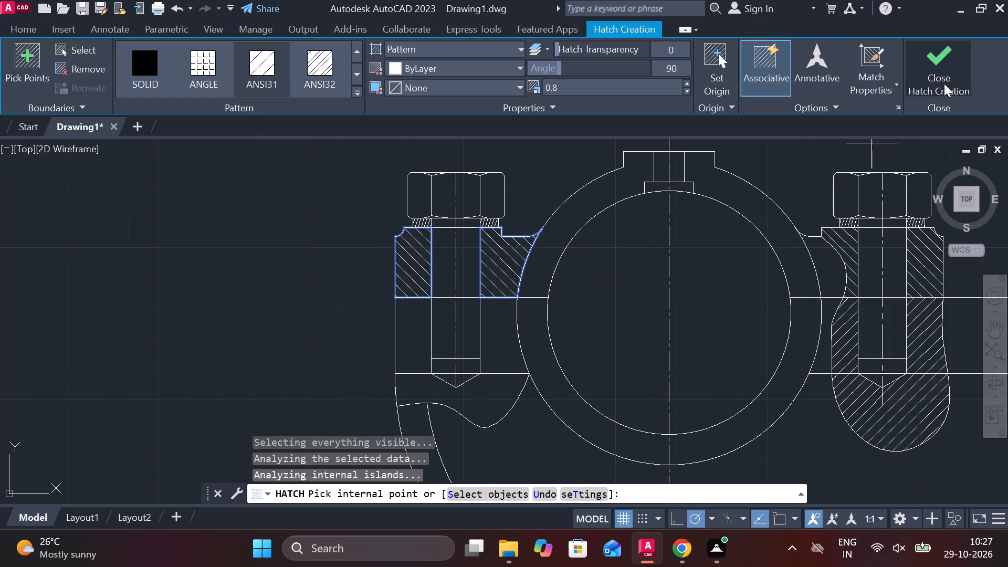
{"action": "left_click", "coordinate": [942, 78]}
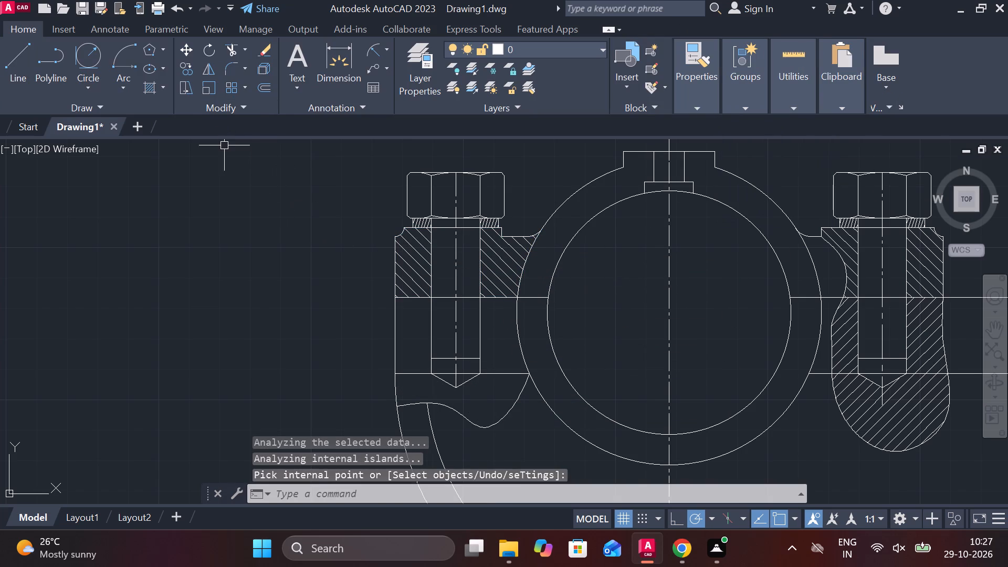
Hatch the bracket regions below and on both sides of the left bolt with the angle set to 180.
{"action": "left_click", "coordinate": [152, 88]}
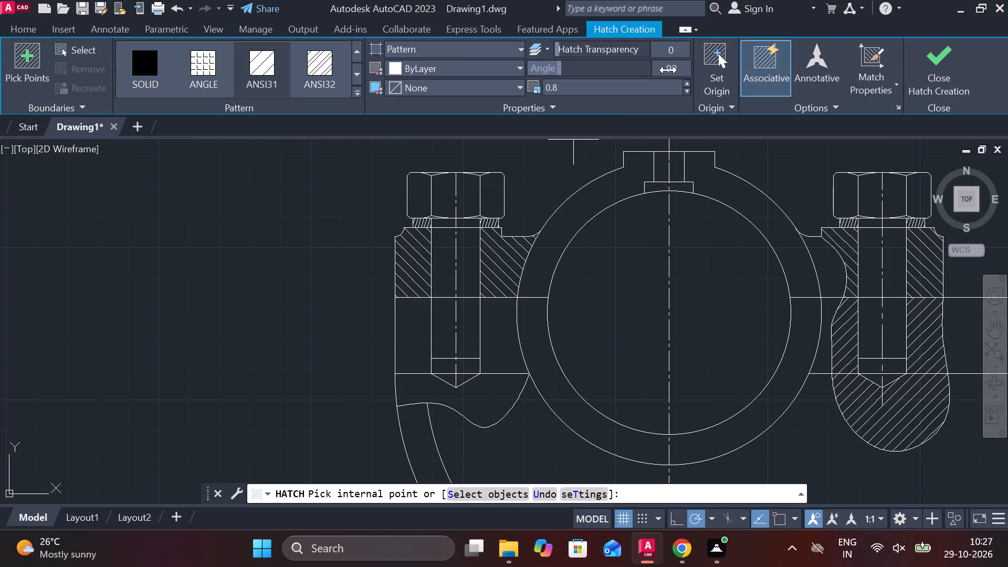
{"action": "left_click", "coordinate": [668, 70]}
{"action": "type", "text": "180"}
{"action": "key", "text": "Return"}
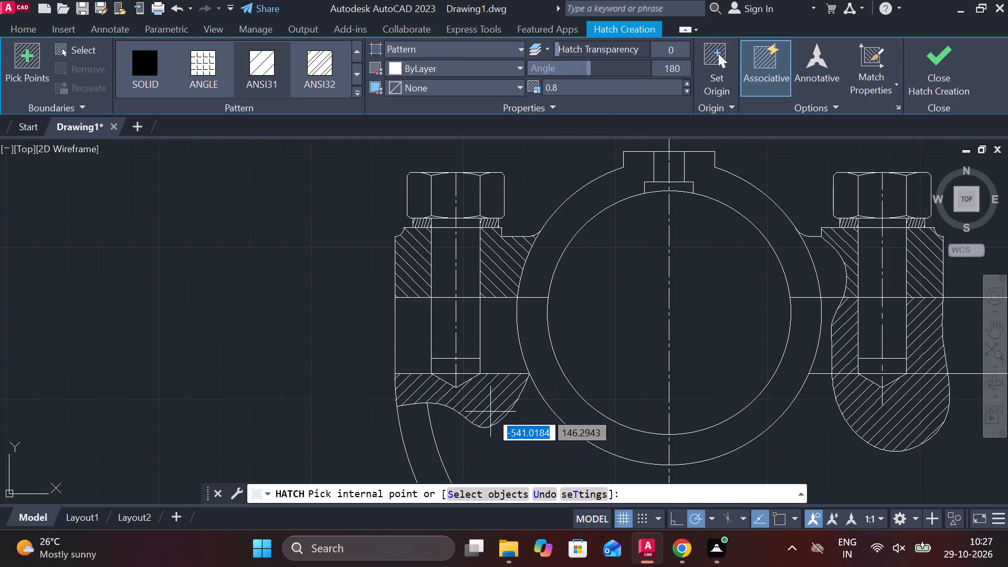
{"action": "left_click", "coordinate": [490, 412]}
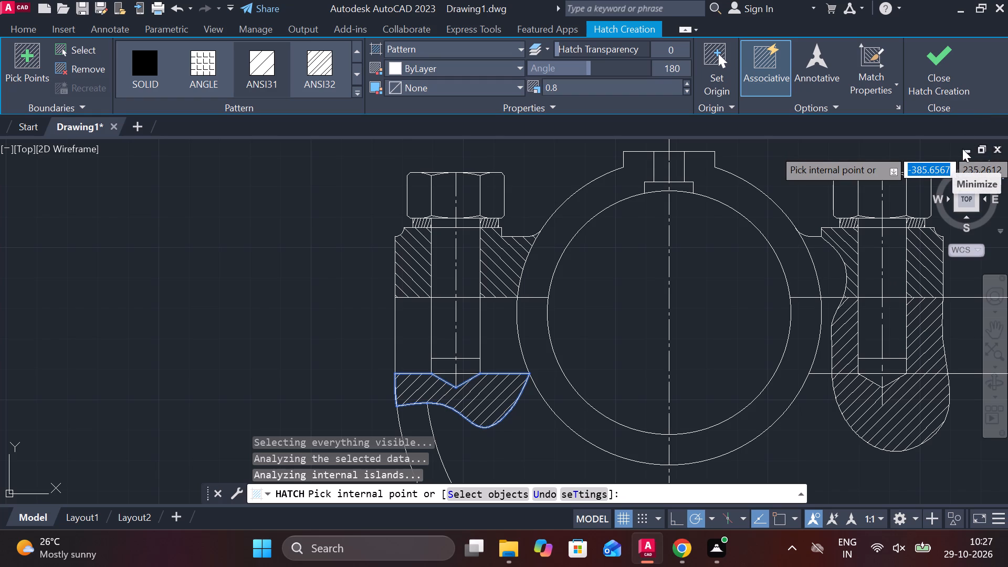
{"action": "left_click", "coordinate": [407, 338]}
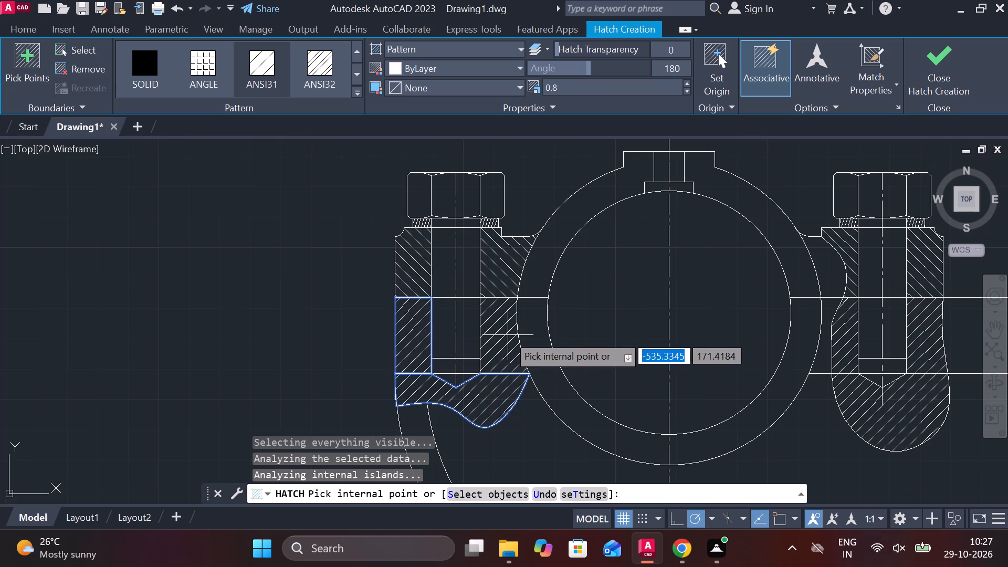
{"action": "left_click", "coordinate": [508, 335]}
{"action": "left_click", "coordinate": [951, 69]}
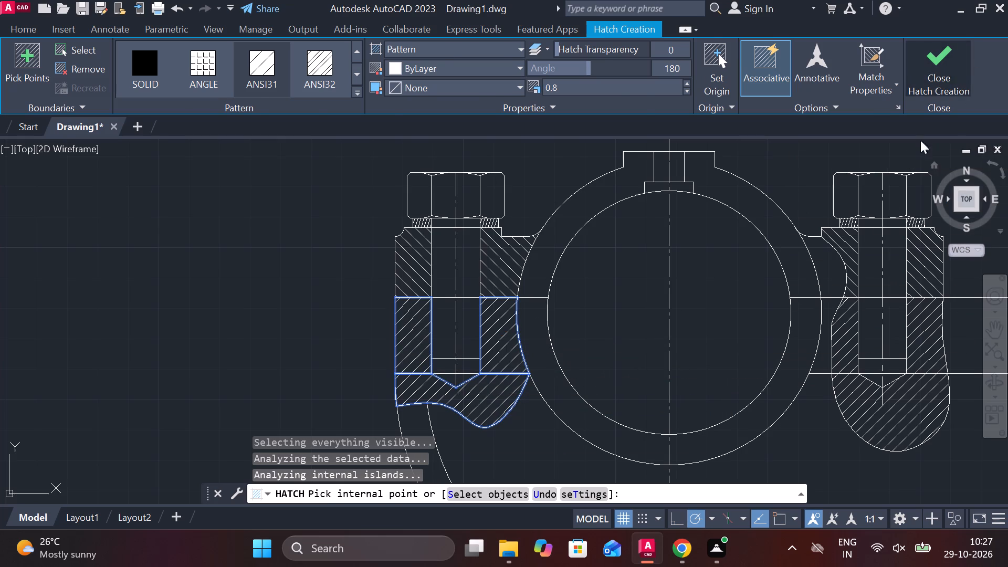
Erase the horizontal line that crosses the bracket hatching at the base of the left bolt.
{"action": "scroll", "coordinate": [603, 421], "scroll_direction": "down", "scroll_amount": 2}
{"action": "middle_click_drag", "start_coordinate": [752, 438], "coordinate": [611, 312]}
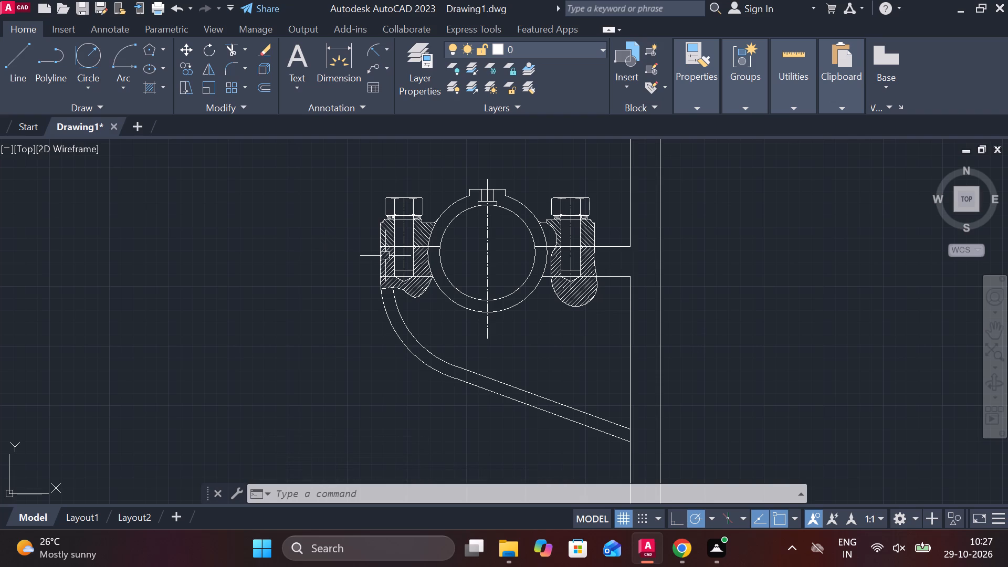
{"action": "scroll", "coordinate": [409, 285], "scroll_direction": "up", "scroll_amount": 3}
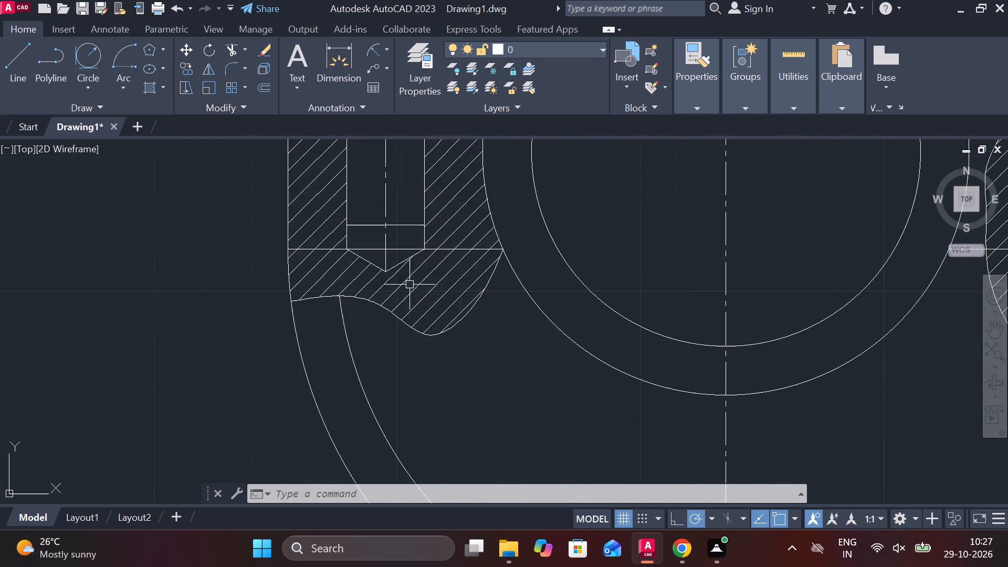
{"action": "left_click", "coordinate": [396, 250]}
{"action": "type", "text": "E"}
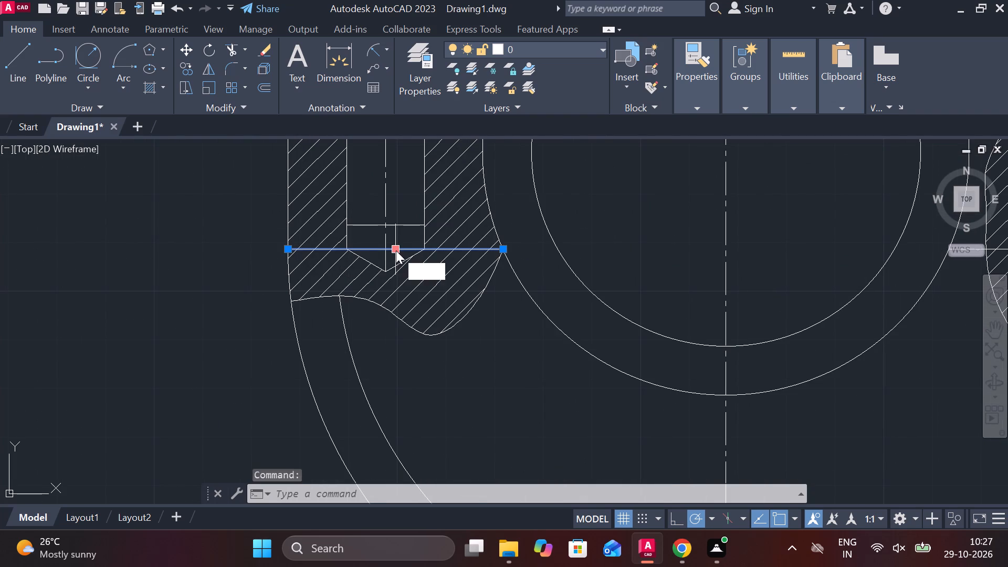
{"action": "key", "text": "space"}
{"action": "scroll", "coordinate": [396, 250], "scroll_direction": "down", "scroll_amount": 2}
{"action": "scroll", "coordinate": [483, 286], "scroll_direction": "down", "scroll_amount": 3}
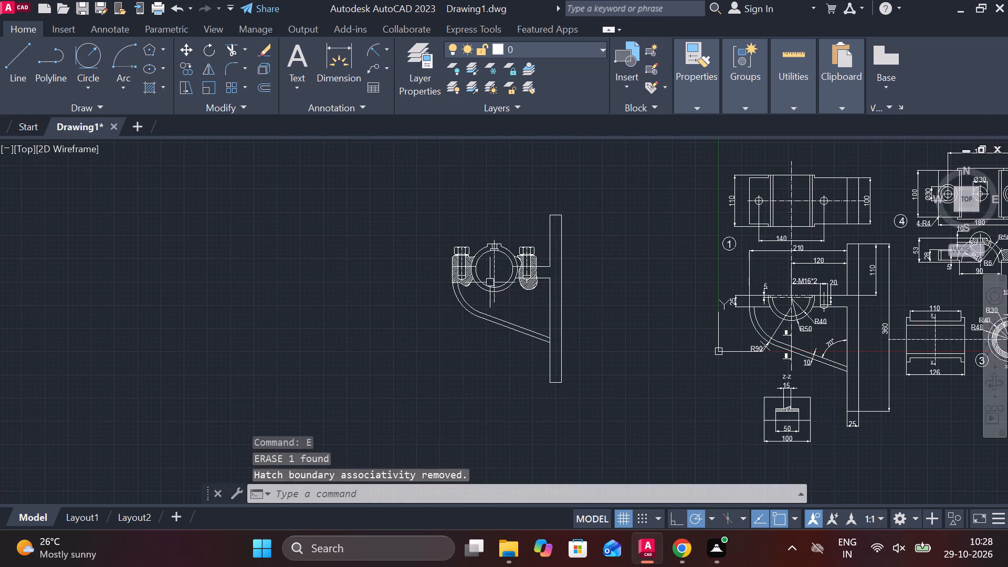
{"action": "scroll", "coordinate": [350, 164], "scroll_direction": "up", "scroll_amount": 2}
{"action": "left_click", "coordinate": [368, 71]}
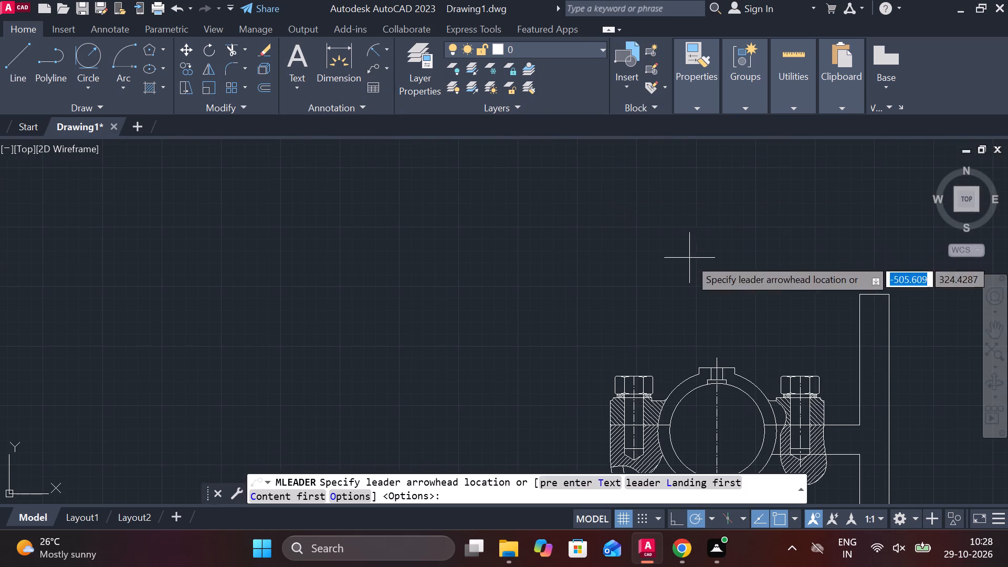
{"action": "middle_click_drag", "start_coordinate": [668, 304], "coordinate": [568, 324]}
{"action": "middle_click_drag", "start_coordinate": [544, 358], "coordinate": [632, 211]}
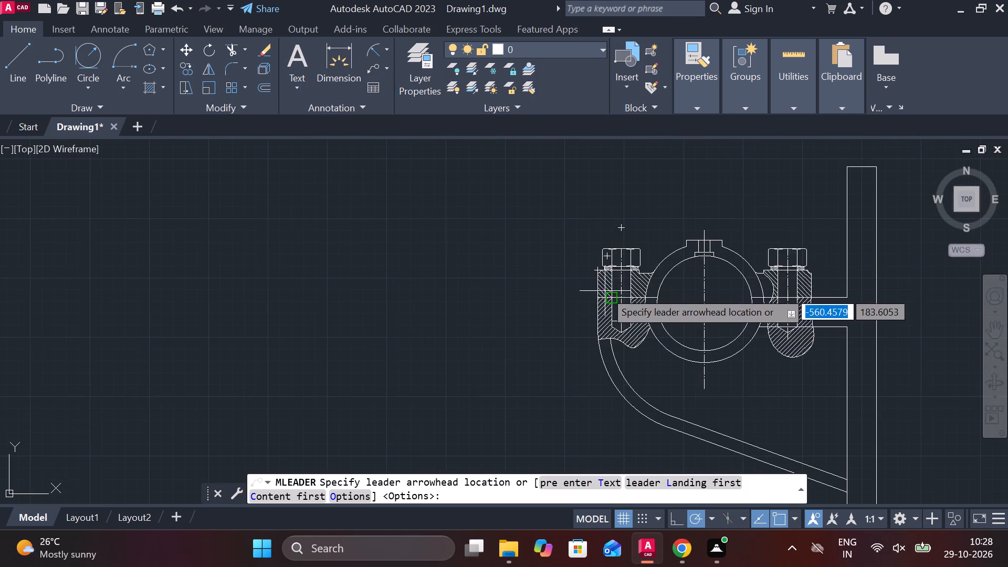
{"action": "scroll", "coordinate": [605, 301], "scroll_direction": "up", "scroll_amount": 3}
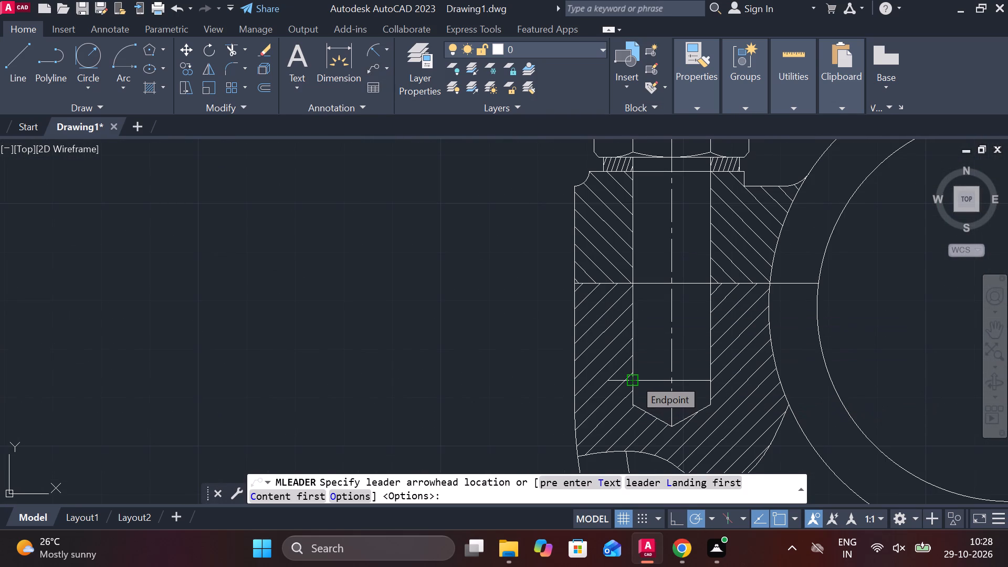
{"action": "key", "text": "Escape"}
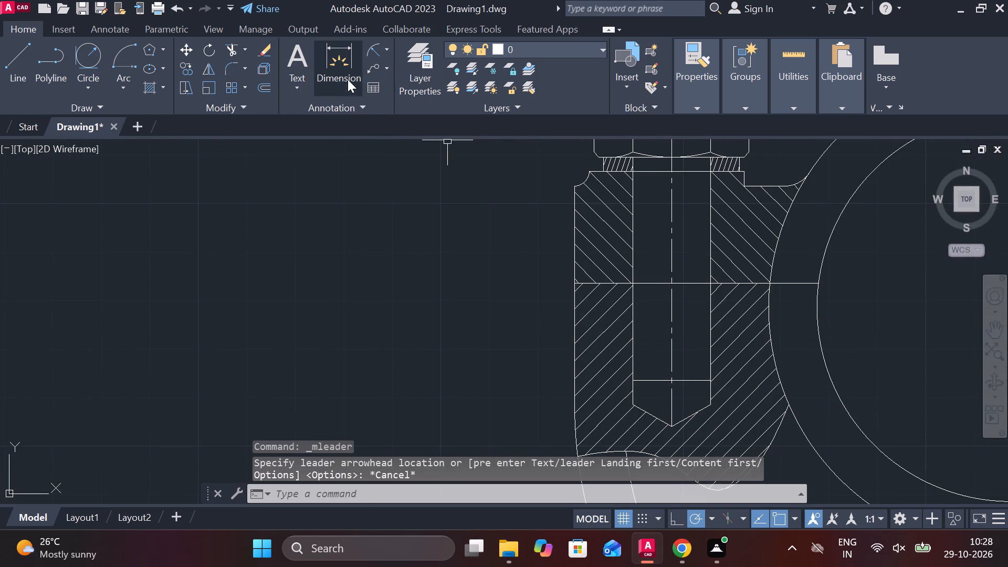
Add a multileader without text pointing to the hatched bracket region left of the left bolt, with its landing outside the part.
{"action": "left_click", "coordinate": [365, 71]}
{"action": "left_click", "coordinate": [611, 343]}
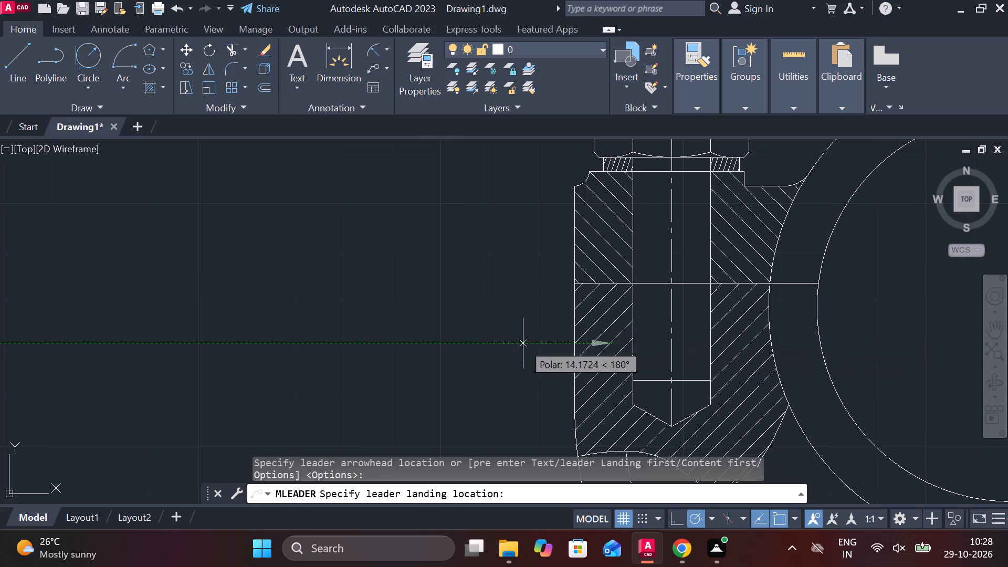
{"action": "left_click", "coordinate": [471, 339]}
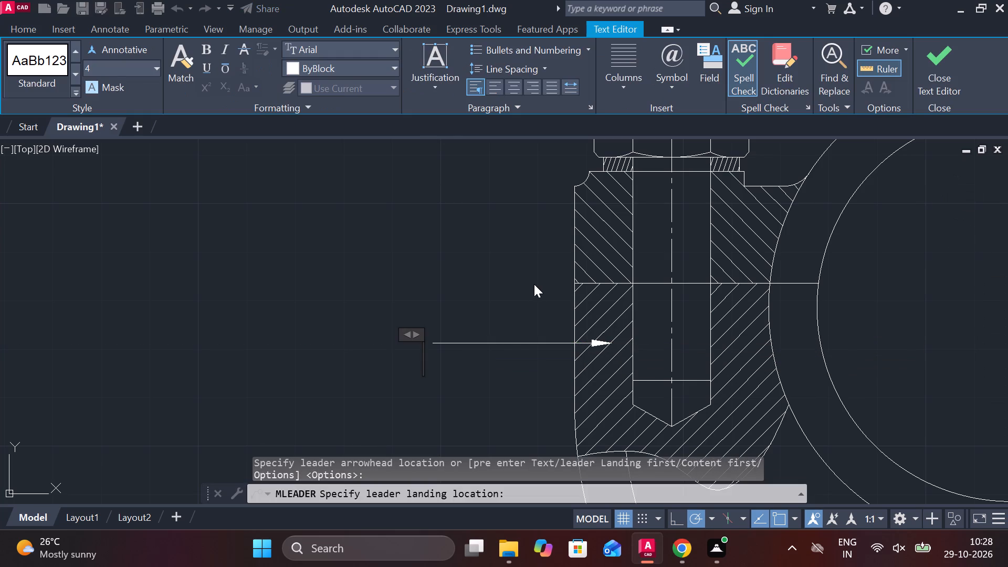
{"action": "key", "text": "Escape"}
Add a multileader without text pointing to the left edge of the left bolt's washer, landing outside the part.
{"action": "middle_click_drag", "start_coordinate": [501, 275], "coordinate": [507, 355]}
{"action": "key", "text": "space"}
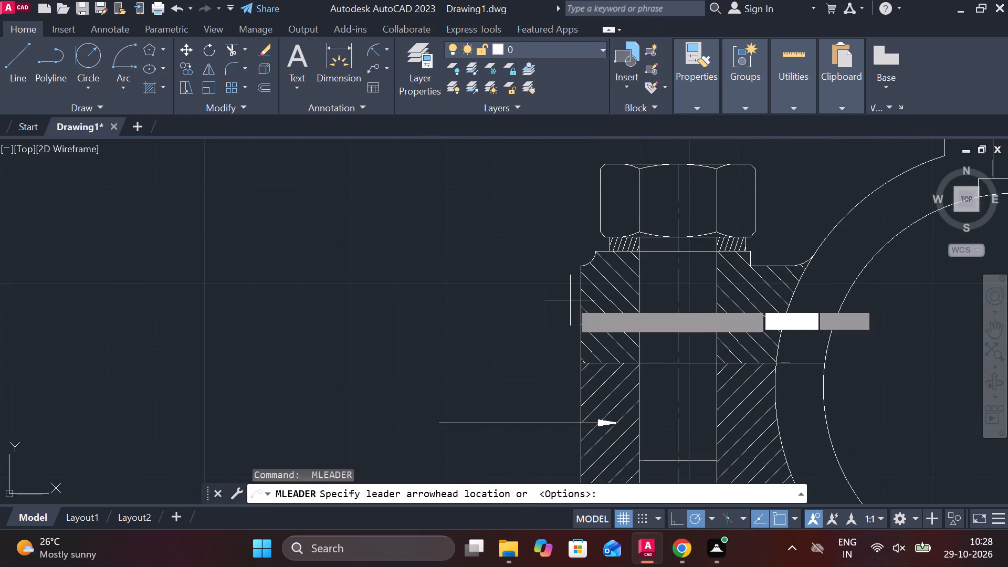
{"action": "scroll", "coordinate": [611, 249], "scroll_direction": "up", "scroll_amount": 3}
{"action": "left_click", "coordinate": [607, 243]}
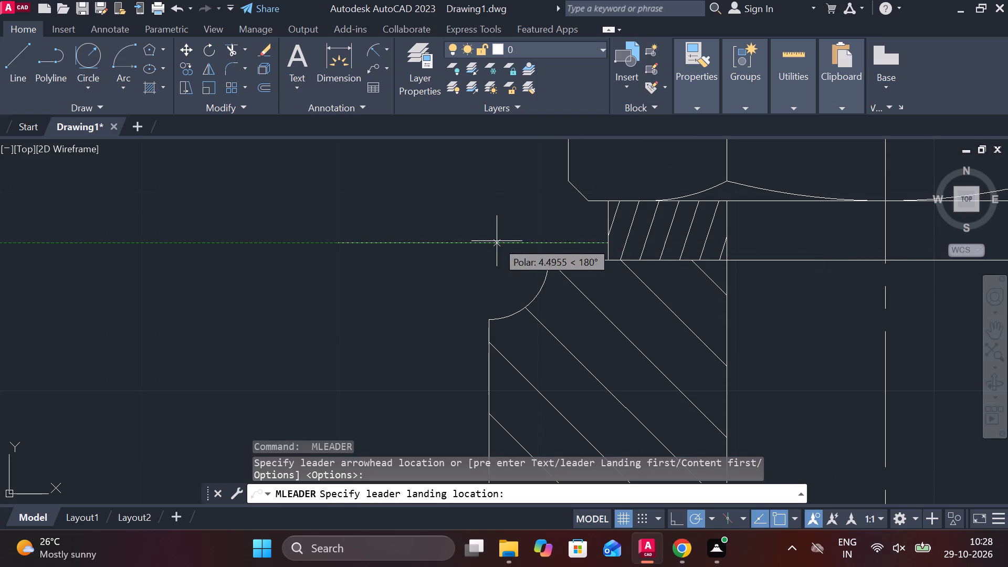
{"action": "scroll", "coordinate": [365, 244], "scroll_direction": "down", "scroll_amount": 4}
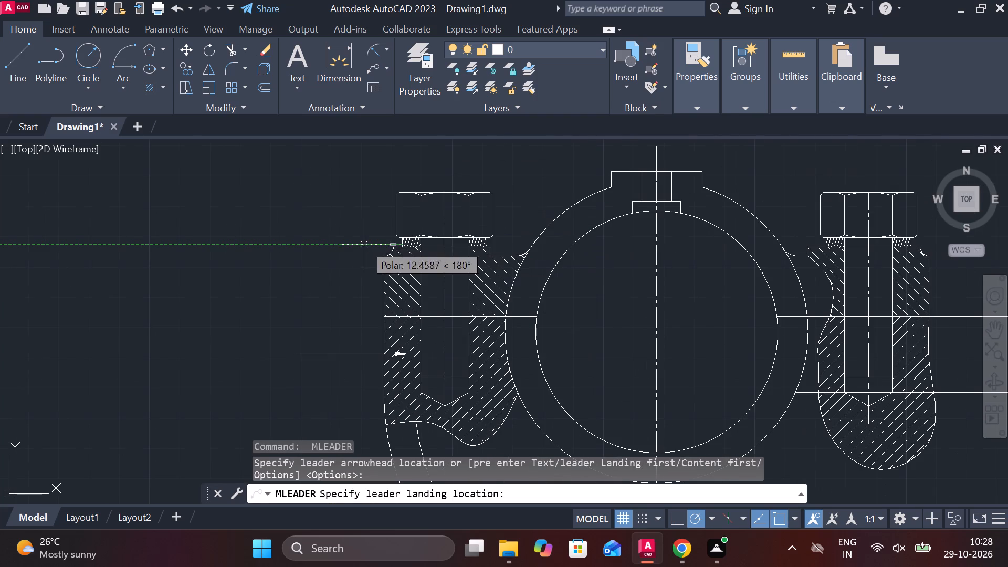
{"action": "left_click", "coordinate": [292, 238]}
{"action": "key", "text": "Escape"}
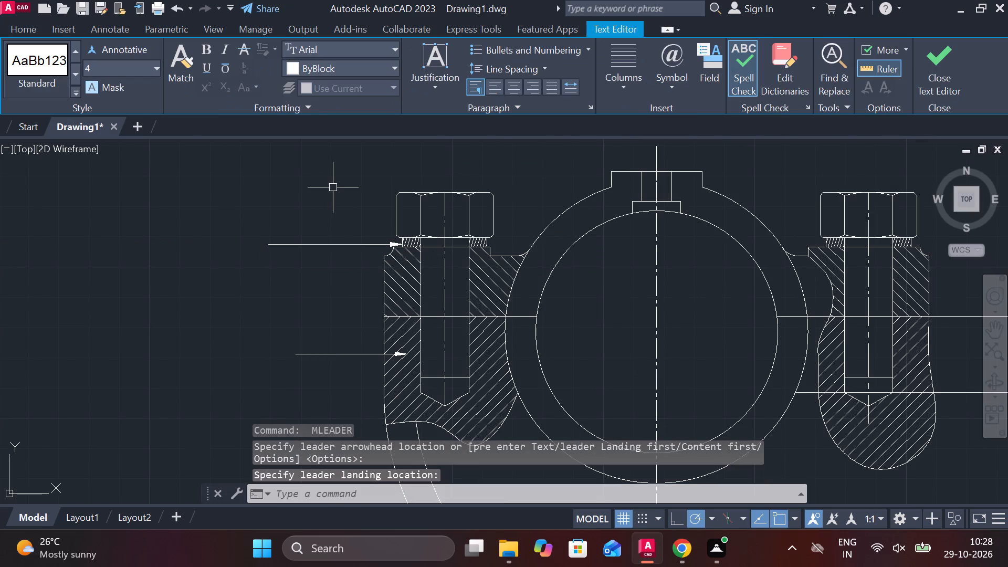
Add a multileader without text pointing down to the top centre of the left bolt's head, landing directly above it.
{"action": "middle_click_drag", "start_coordinate": [352, 194], "coordinate": [368, 248]}
{"action": "key", "text": "space"}
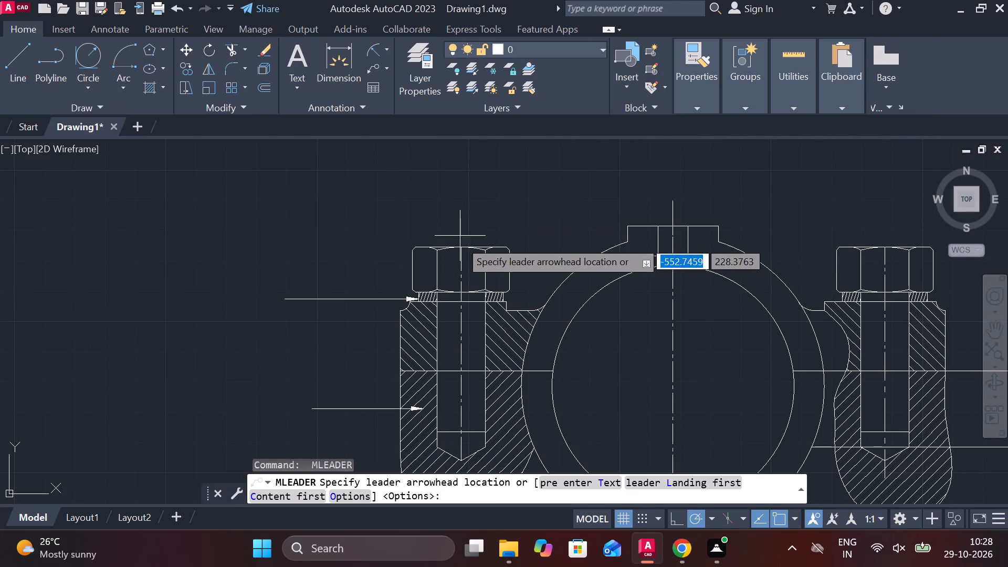
{"action": "left_click", "coordinate": [460, 246]}
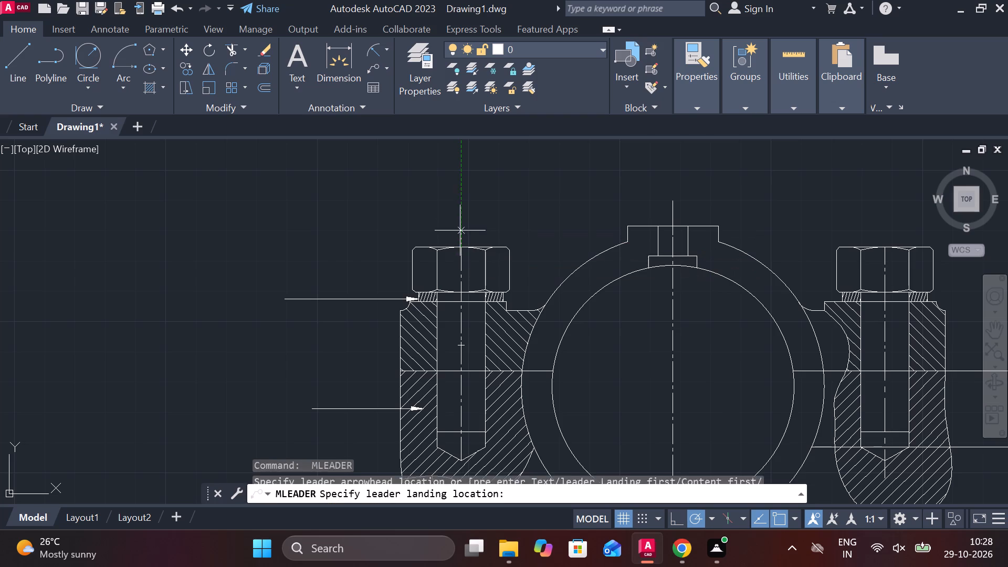
{"action": "left_click", "coordinate": [459, 168]}
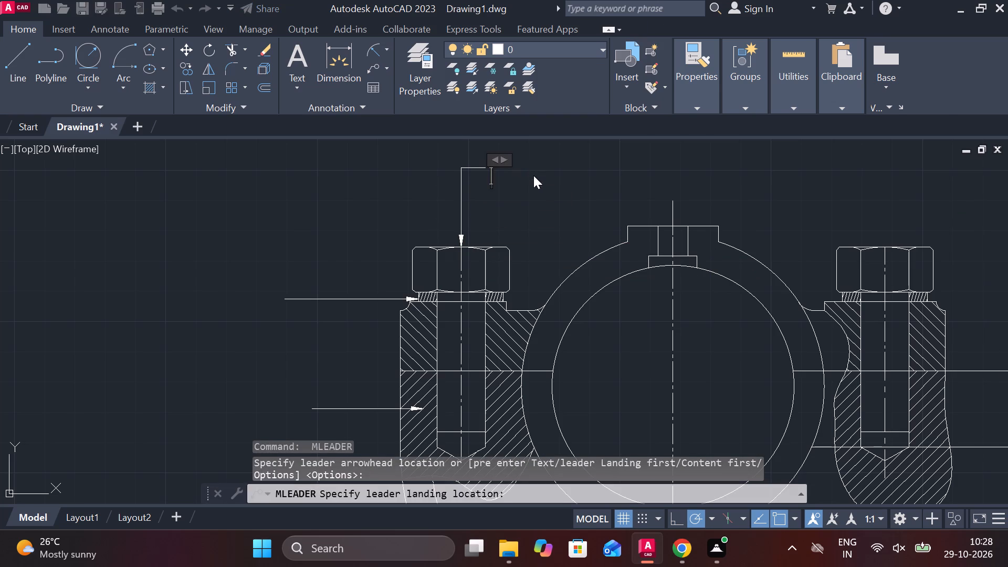
{"action": "key", "text": "Escape"}
{"action": "middle_click_drag", "start_coordinate": [507, 188], "coordinate": [509, 236]}
{"action": "middle_click", "coordinate": [509, 237]}
{"action": "middle_click_drag", "start_coordinate": [559, 236], "coordinate": [549, 240]}
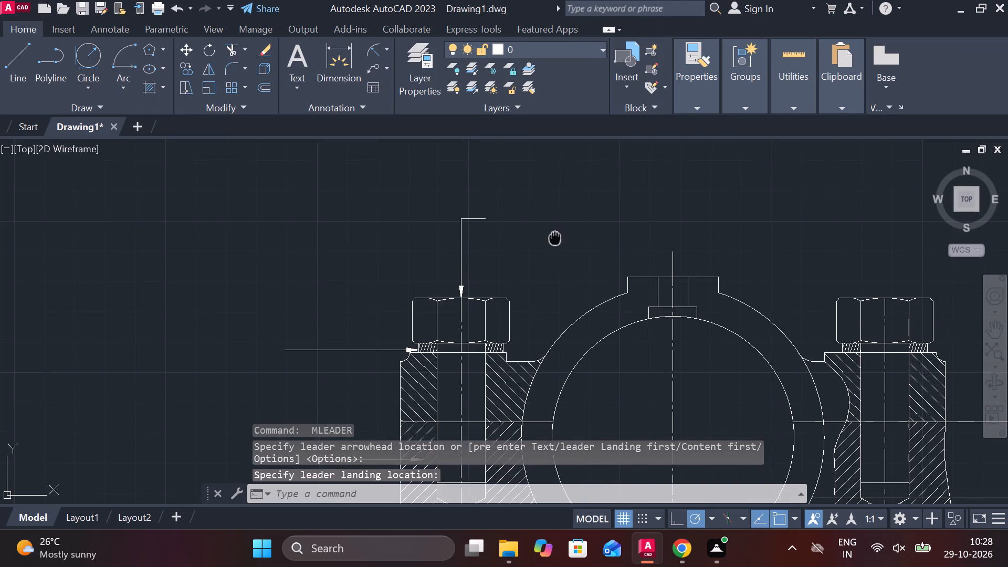
Add a multileader without text pointing down to the top centre of the bearing cap, landing about 44 mm directly above it.
{"action": "middle_click_drag", "start_coordinate": [549, 240], "coordinate": [472, 281]}
{"action": "key", "text": "space"}
{"action": "left_click", "coordinate": [592, 318]}
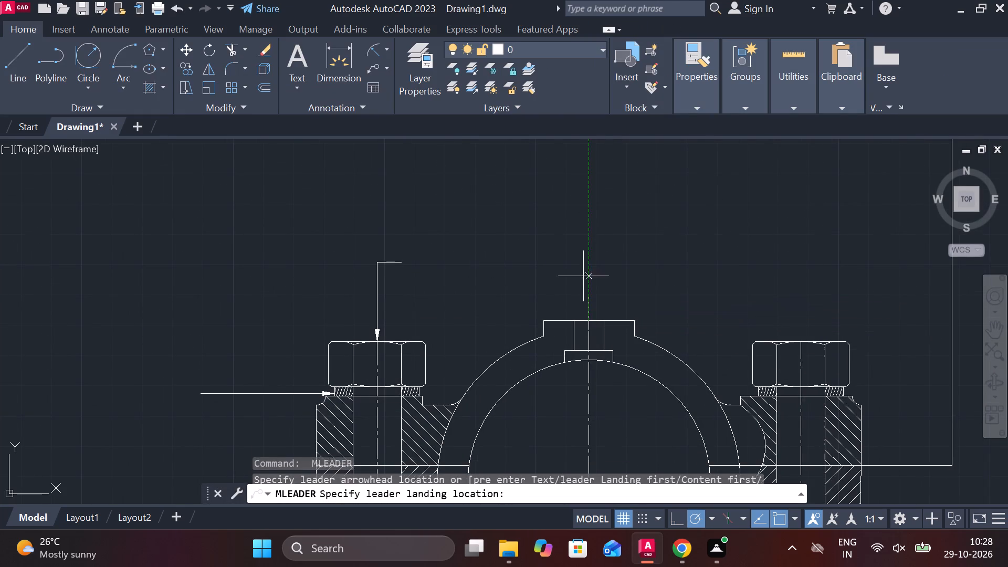
{"action": "left_click", "coordinate": [589, 188]}
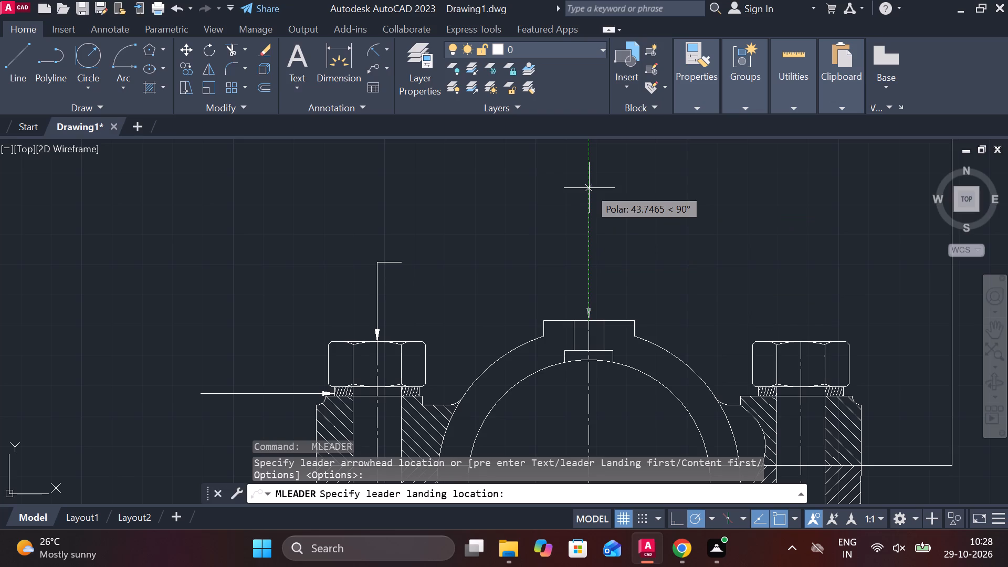
{"action": "key", "text": "Escape"}
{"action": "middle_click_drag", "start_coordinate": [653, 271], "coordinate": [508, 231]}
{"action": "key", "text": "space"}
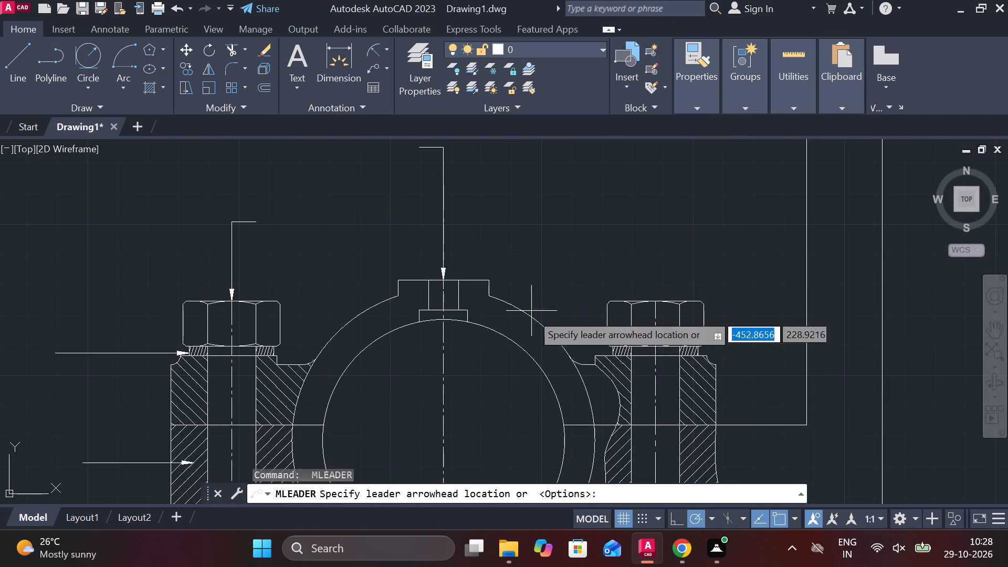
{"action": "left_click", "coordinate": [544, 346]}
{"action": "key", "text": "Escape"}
Add a multileader without text pointing down into the cap's curved ring between its centre and the right bolt, landing directly above.
{"action": "scroll", "coordinate": [546, 338], "scroll_direction": "up", "scroll_amount": 2}
{"action": "key", "text": "space"}
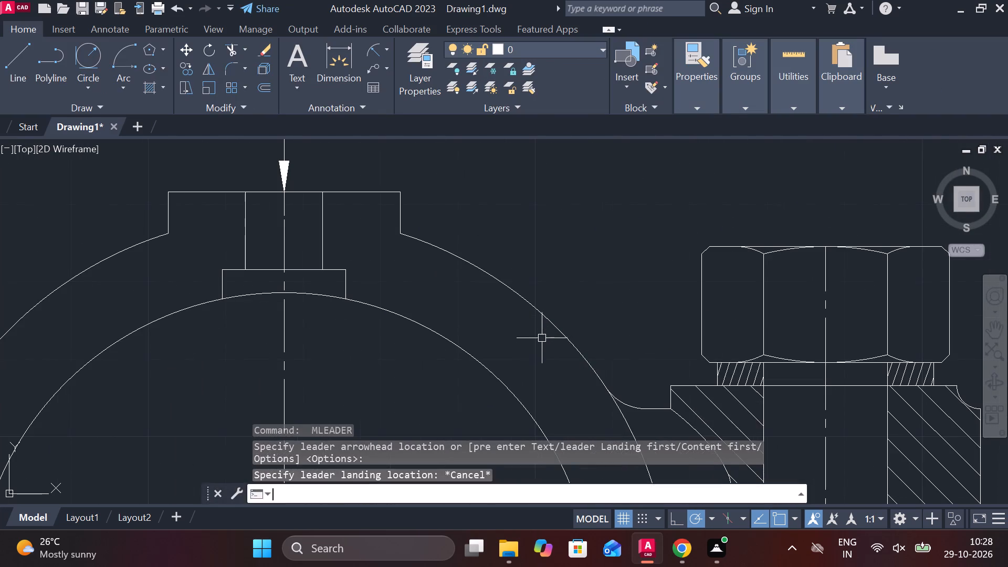
{"action": "left_click", "coordinate": [529, 342]}
{"action": "scroll", "coordinate": [520, 182], "scroll_direction": "down", "scroll_amount": 1}
{"action": "middle_click_drag", "start_coordinate": [520, 212], "coordinate": [510, 314]}
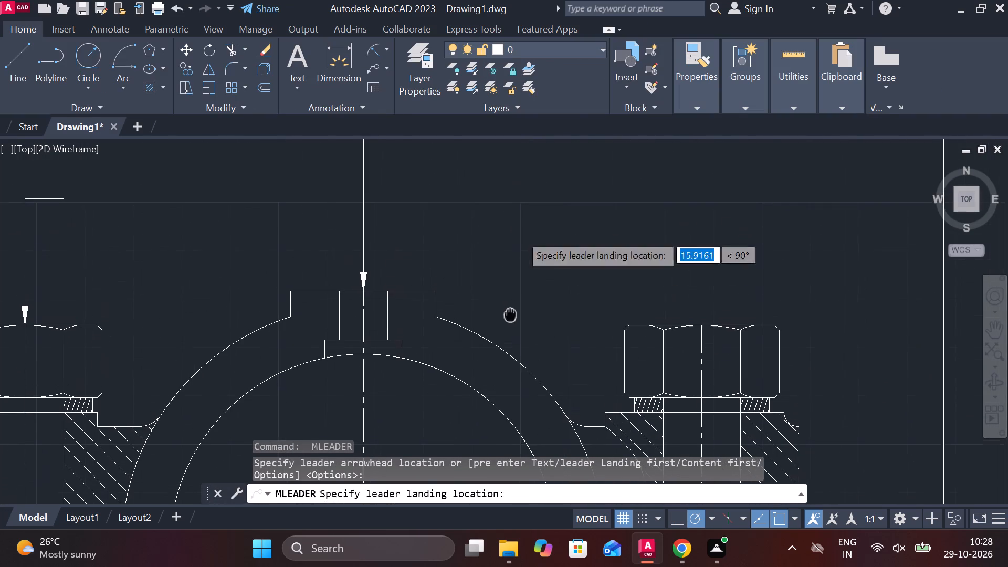
{"action": "left_click", "coordinate": [505, 172]}
{"action": "scroll", "coordinate": [590, 199], "scroll_direction": "down", "scroll_amount": 2}
{"action": "key", "text": "Escape"}
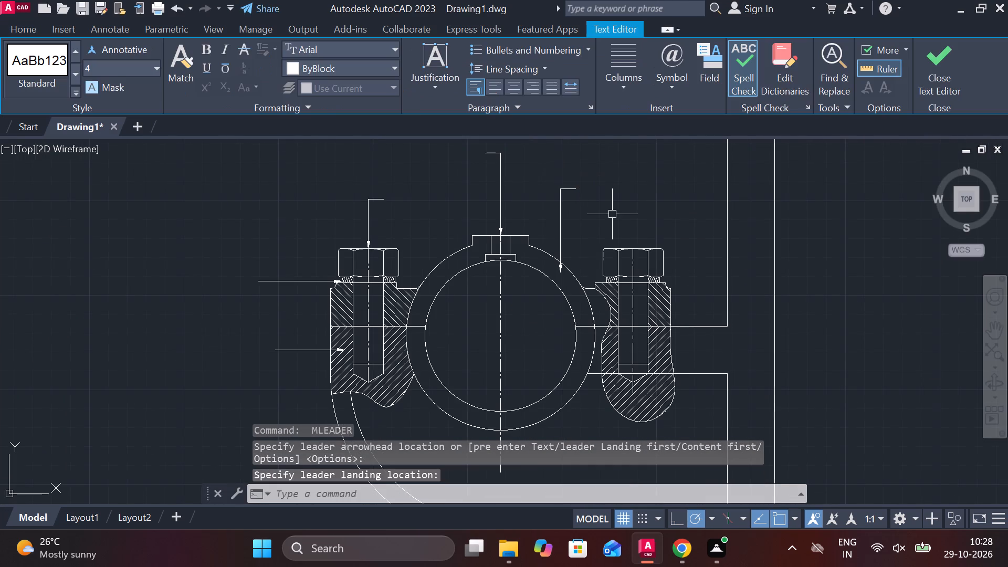
Add a multileader without text from the lower inner corner of the right washer's hatching, landing about 79 mm horizontally beyond the vertical plate.
{"action": "middle_click_drag", "start_coordinate": [622, 213], "coordinate": [485, 203]}
{"action": "key", "text": "space"}
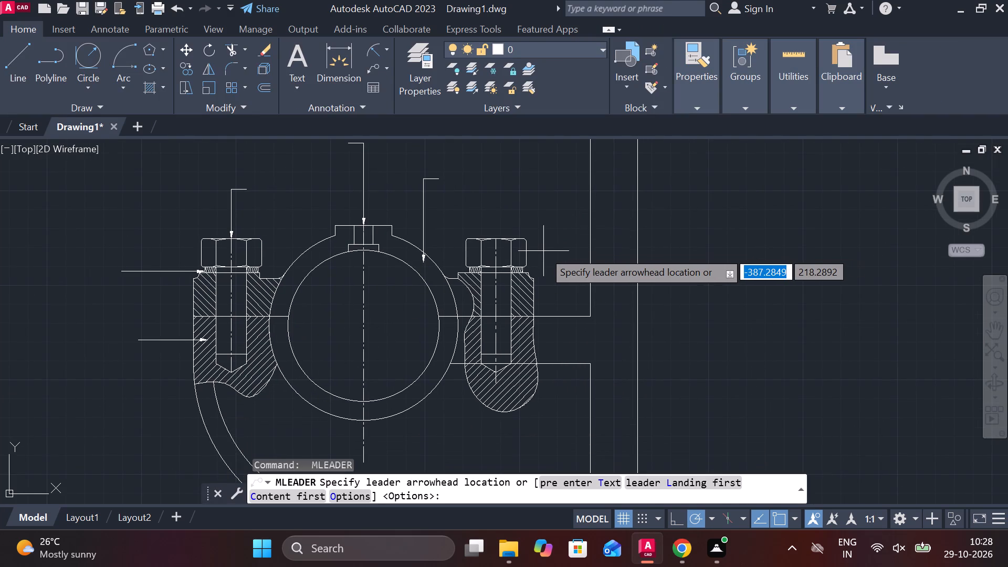
{"action": "scroll", "coordinate": [542, 265], "scroll_direction": "up", "scroll_amount": 2}
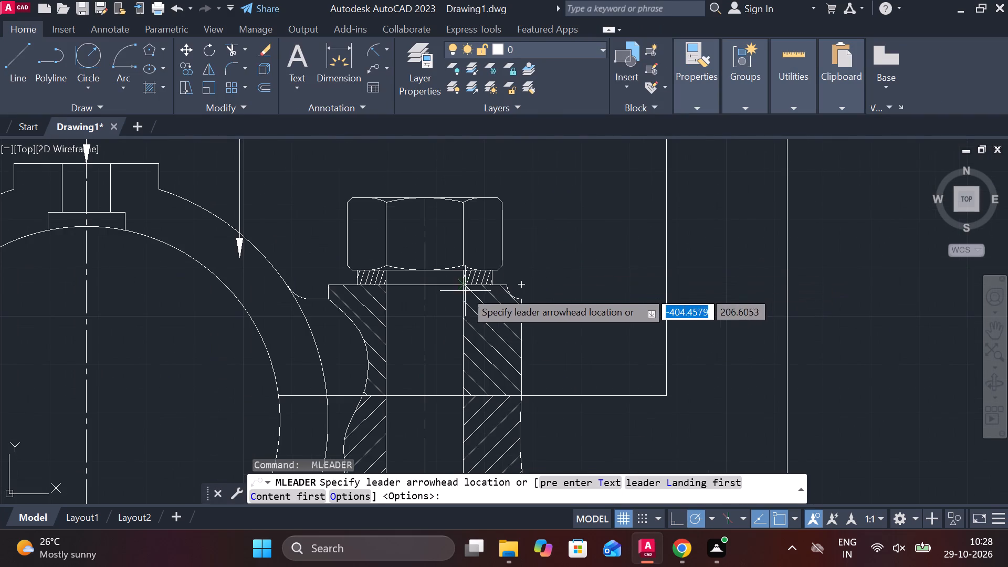
{"action": "left_click", "coordinate": [453, 284]}
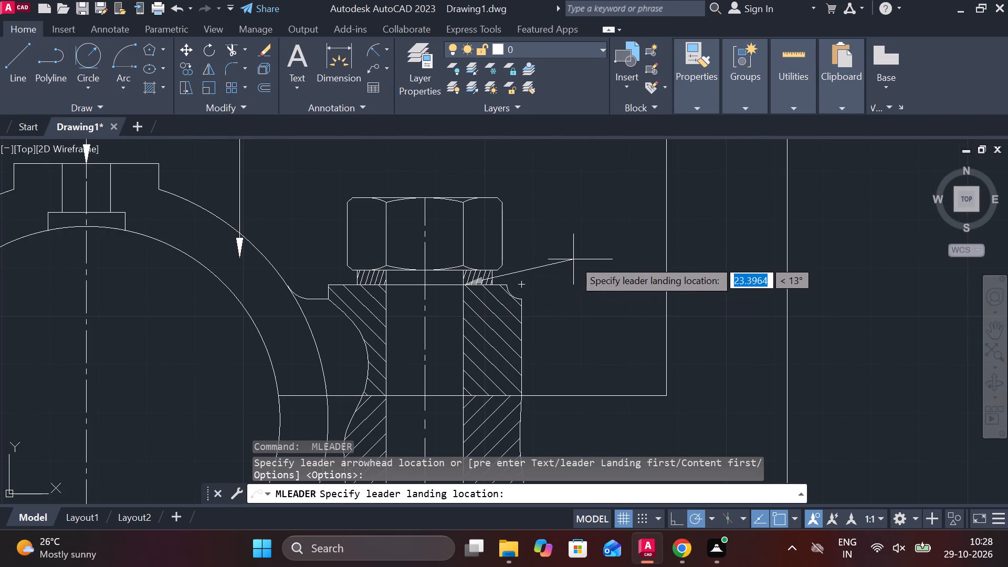
{"action": "scroll", "coordinate": [578, 263], "scroll_direction": "down", "scroll_amount": 2}
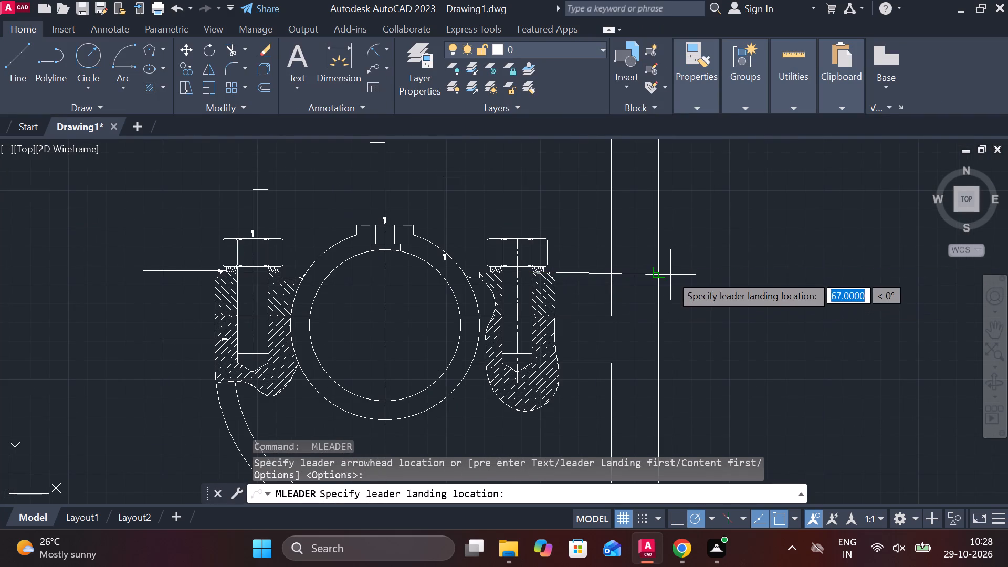
{"action": "left_click", "coordinate": [680, 272]}
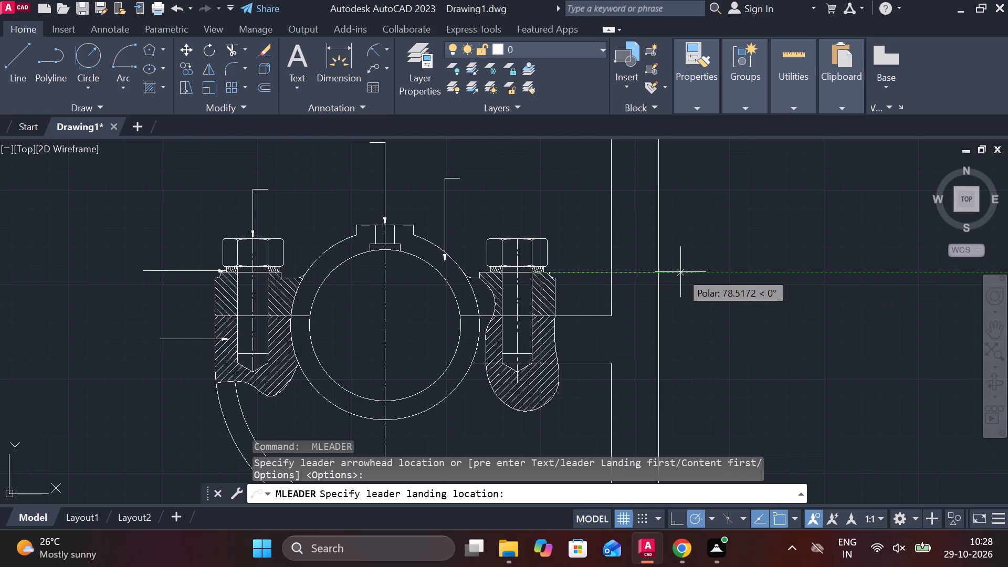
{"action": "scroll", "coordinate": [712, 319], "scroll_direction": "down", "scroll_amount": 1}
{"action": "key", "text": "Escape"}
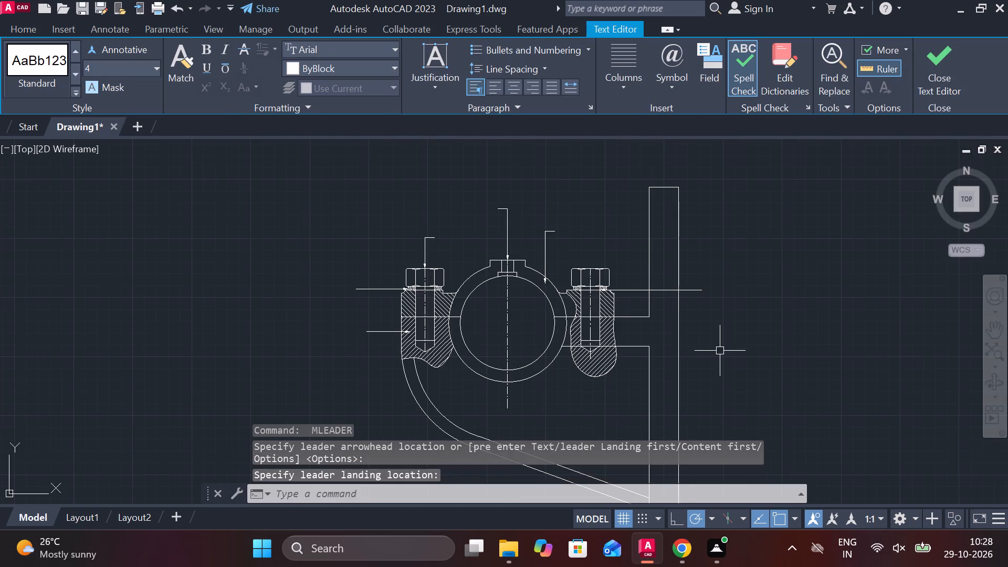
Copy the circled 1 balloon from the bracket part drawing to the outer end of the leader pointing at the assembly's hatched bracket.
{"action": "scroll", "coordinate": [703, 350], "scroll_direction": "down", "scroll_amount": 2}
{"action": "middle_click_drag", "start_coordinate": [763, 366], "coordinate": [620, 286]}
{"action": "scroll", "coordinate": [702, 262], "scroll_direction": "up", "scroll_amount": 2}
{"action": "middle_click_drag", "start_coordinate": [703, 260], "coordinate": [681, 296]}
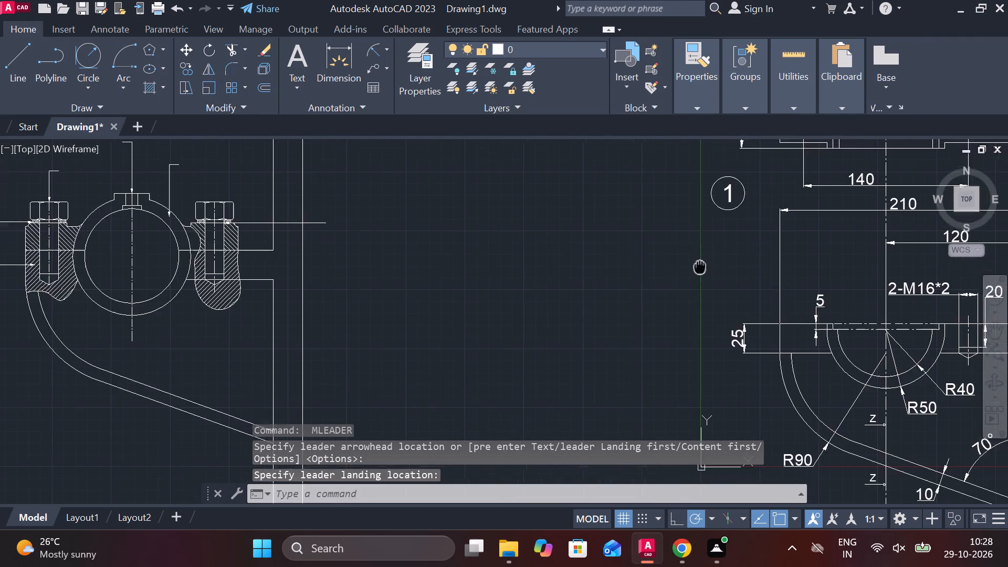
{"action": "middle_click_drag", "start_coordinate": [681, 296], "coordinate": [667, 332]}
{"action": "left_click", "coordinate": [718, 289]}
{"action": "left_click", "coordinate": [634, 220]}
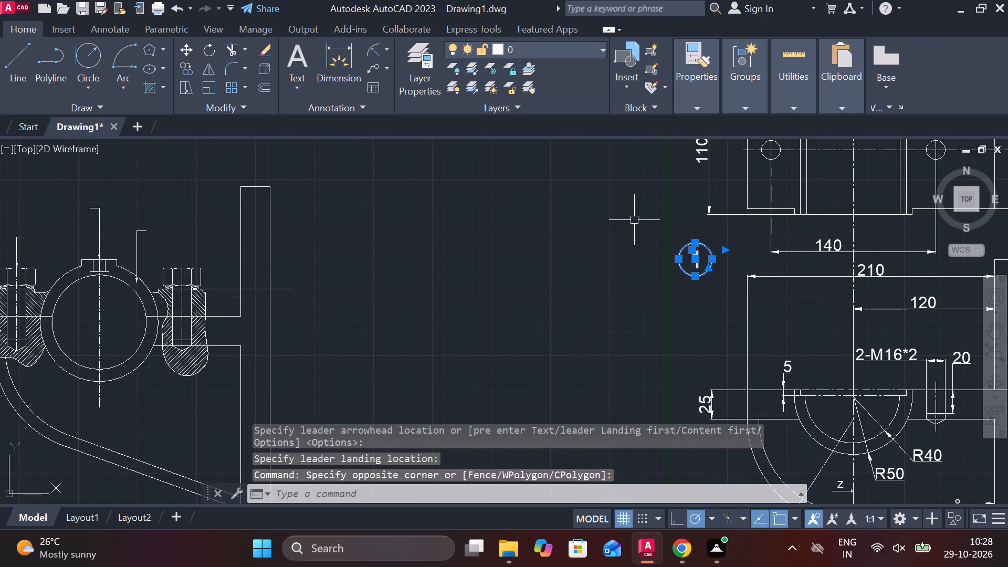
{"action": "type", "text": "CO"}
{"action": "key", "text": "Return"}
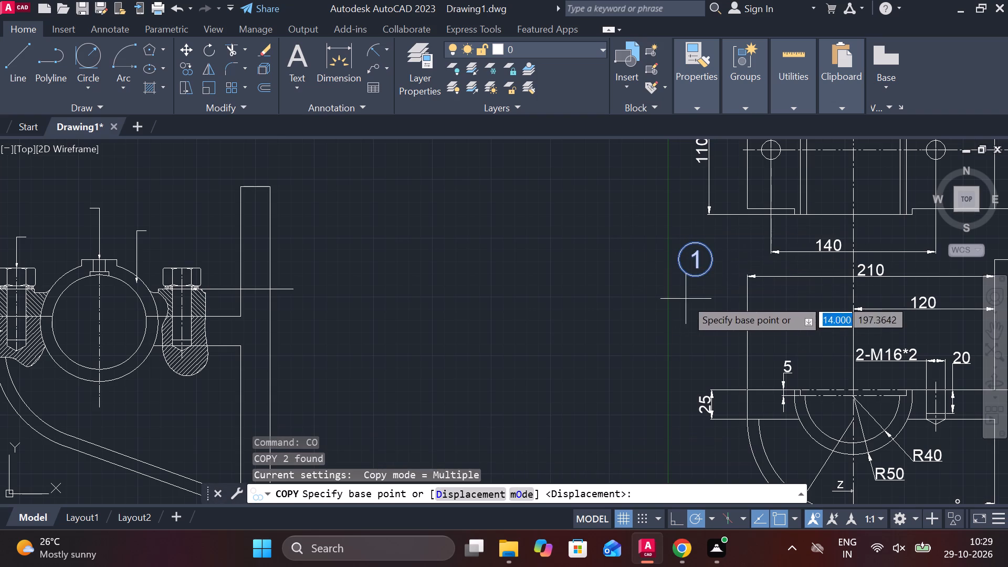
{"action": "left_click", "coordinate": [689, 297]}
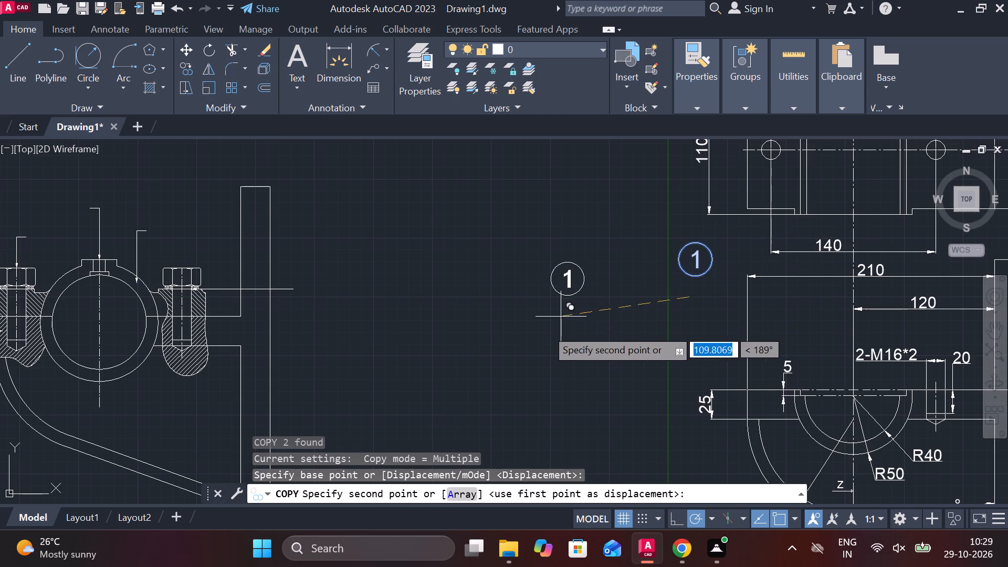
{"action": "middle_click_drag", "start_coordinate": [312, 319], "coordinate": [732, 222]}
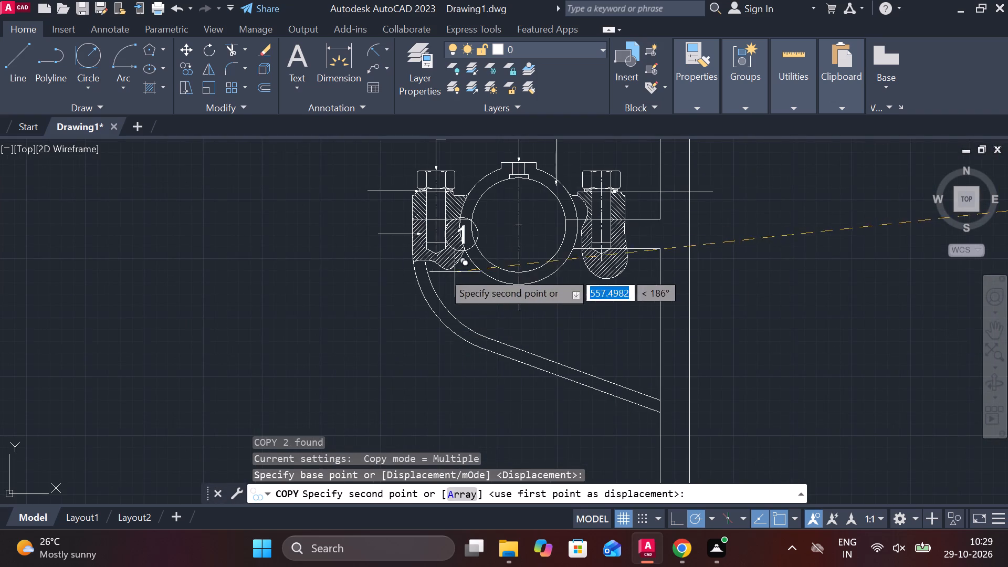
{"action": "scroll", "coordinate": [342, 278], "scroll_direction": "up", "scroll_amount": 2}
{"action": "middle_click_drag", "start_coordinate": [395, 269], "coordinate": [377, 397]}
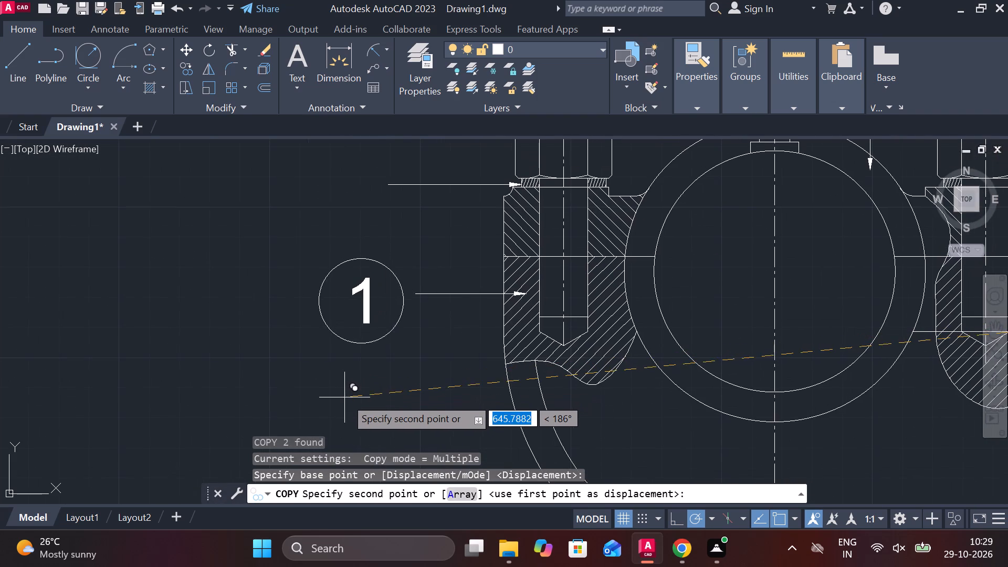
{"action": "left_click", "coordinate": [349, 398]}
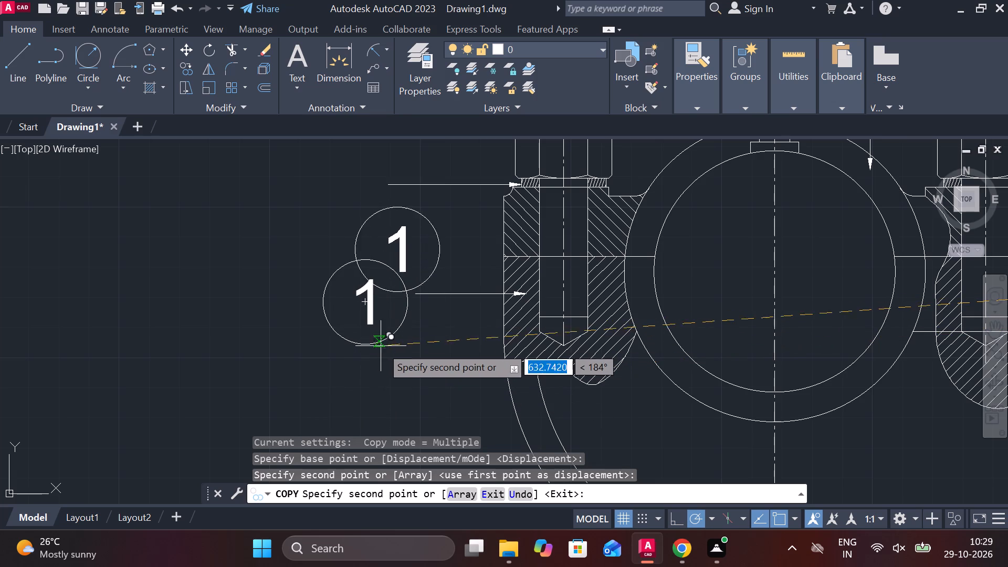
{"action": "scroll", "coordinate": [359, 336], "scroll_direction": "down", "scroll_amount": 2}
{"action": "key", "text": "Escape"}
Copy the circled 7 balloon from the washer part drawing to the outer end of the assembly's left washer leader.
{"action": "scroll", "coordinate": [731, 333], "scroll_direction": "down", "scroll_amount": 2}
{"action": "middle_click_drag", "start_coordinate": [770, 346], "coordinate": [587, 330]}
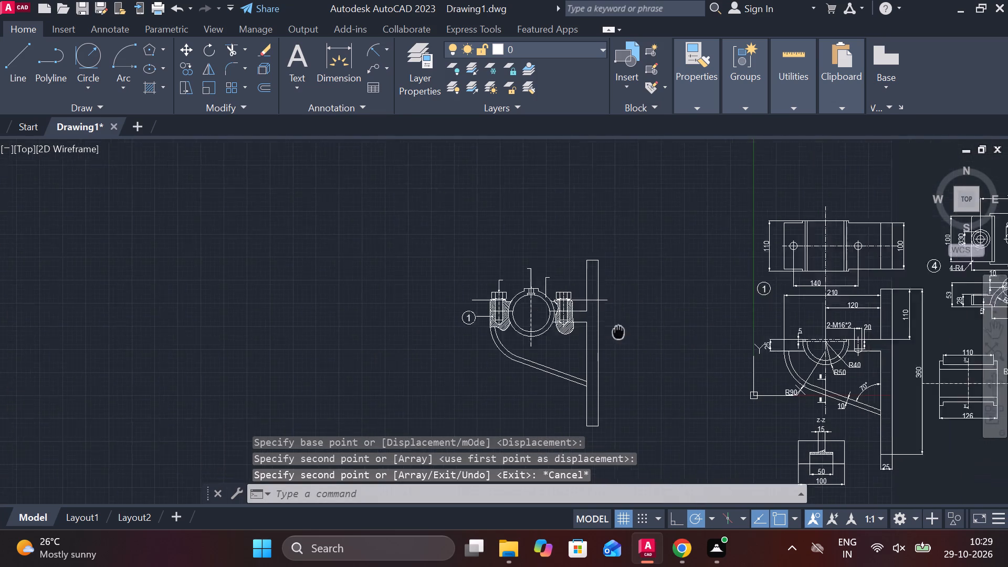
{"action": "middle_click_drag", "start_coordinate": [587, 330], "coordinate": [568, 328]}
{"action": "middle_click_drag", "start_coordinate": [885, 380], "coordinate": [859, 381]}
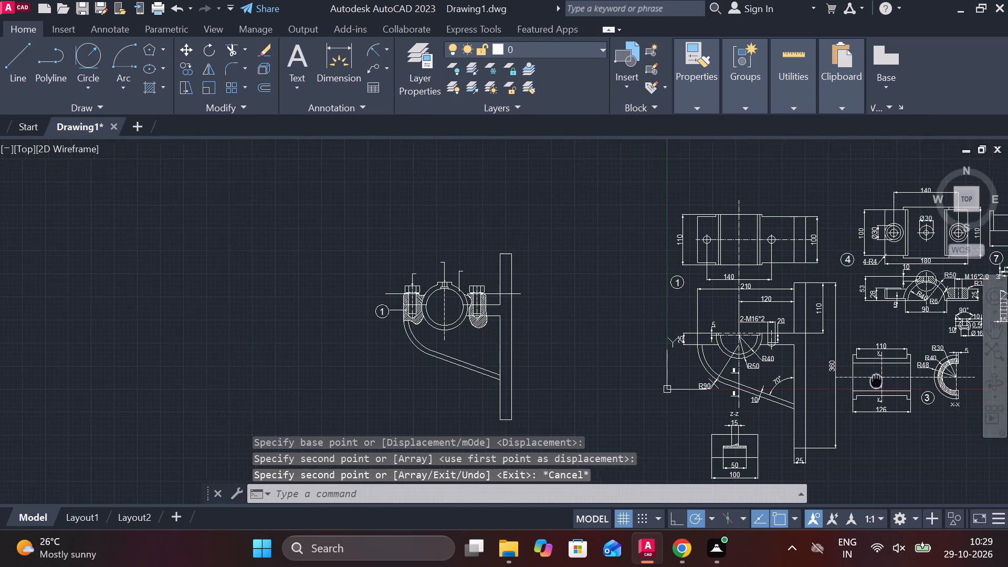
{"action": "middle_click_drag", "start_coordinate": [859, 381], "coordinate": [677, 372]}
{"action": "scroll", "coordinate": [846, 309], "scroll_direction": "up", "scroll_amount": 2}
{"action": "middle_click_drag", "start_coordinate": [813, 316], "coordinate": [799, 417]}
{"action": "scroll", "coordinate": [724, 300], "scroll_direction": "up", "scroll_amount": 2}
{"action": "middle_click_drag", "start_coordinate": [711, 276], "coordinate": [720, 335]}
{"action": "left_click_drag", "start_coordinate": [715, 251], "coordinate": [710, 251]}
{"action": "left_click", "coordinate": [619, 220]}
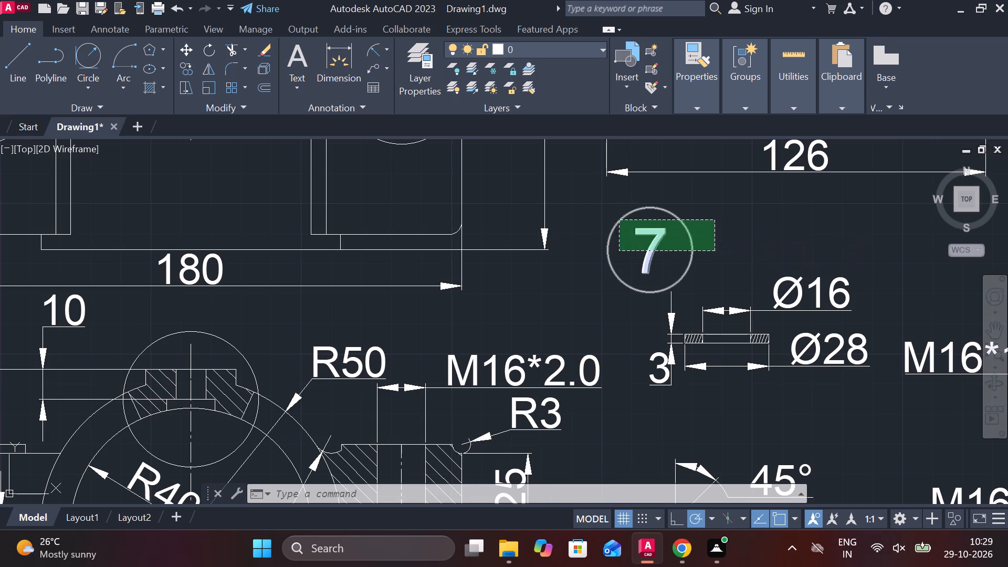
{"action": "type", "text": "CO"}
{"action": "key", "text": "Return"}
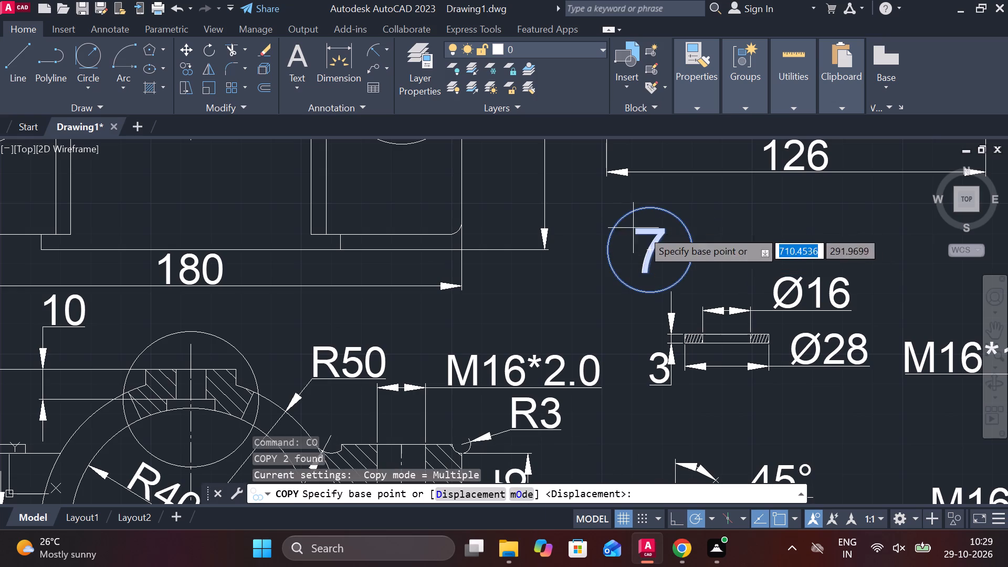
{"action": "left_click", "coordinate": [663, 236]}
{"action": "scroll", "coordinate": [666, 245], "scroll_direction": "down", "scroll_amount": 3}
{"action": "scroll", "coordinate": [603, 322], "scroll_direction": "down", "scroll_amount": 1}
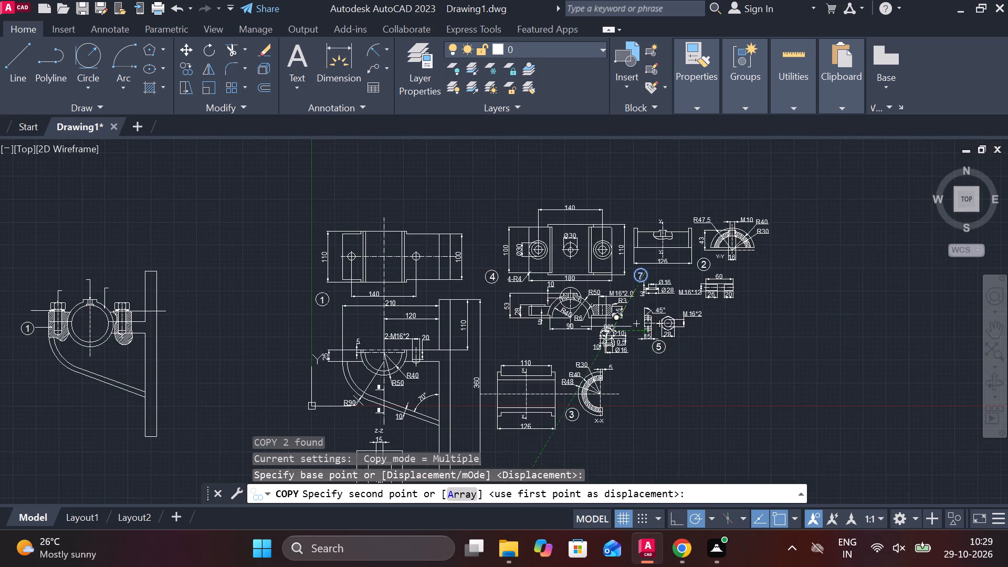
{"action": "scroll", "coordinate": [442, 281], "scroll_direction": "down", "scroll_amount": 2}
{"action": "scroll", "coordinate": [272, 282], "scroll_direction": "up", "scroll_amount": 6}
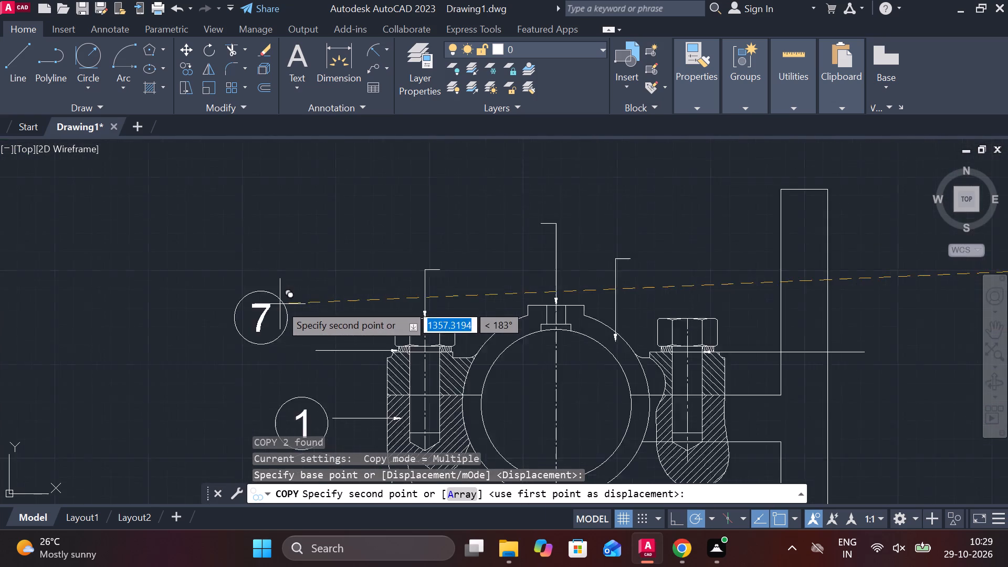
{"action": "scroll", "coordinate": [305, 357], "scroll_direction": "up", "scroll_amount": 1}
{"action": "middle_click_drag", "start_coordinate": [305, 357], "coordinate": [376, 233]}
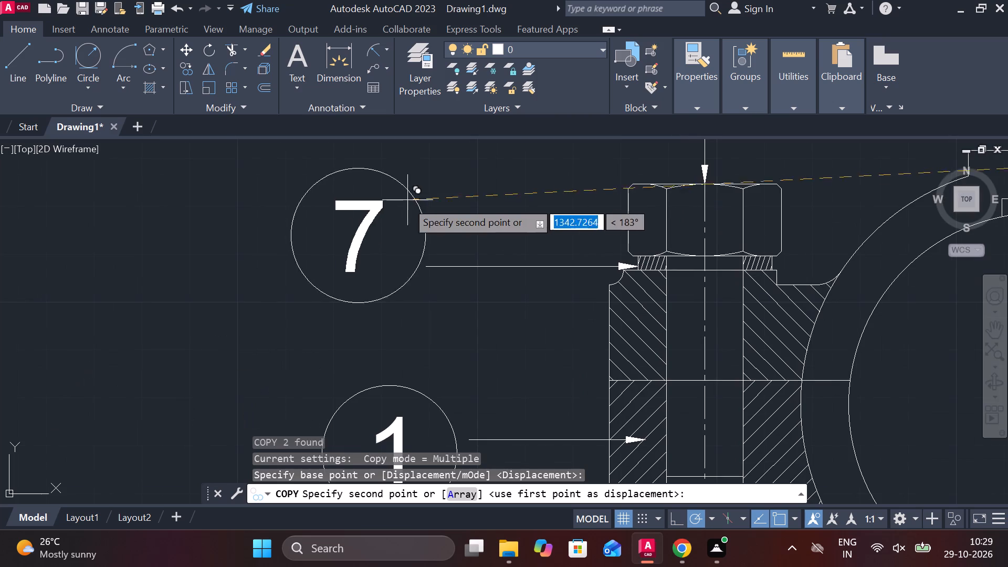
{"action": "left_click", "coordinate": [394, 235]}
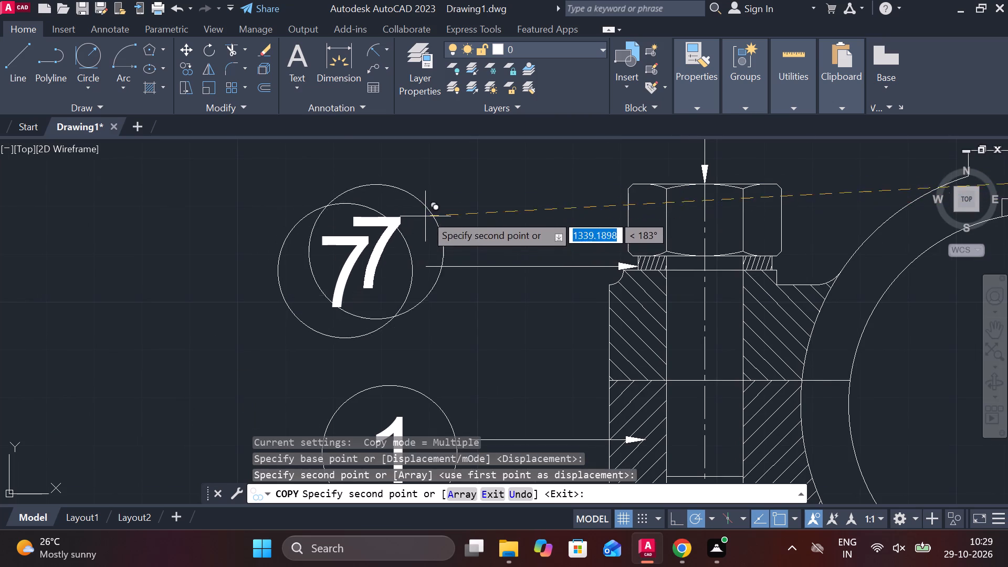
{"action": "scroll", "coordinate": [425, 213], "scroll_direction": "down", "scroll_amount": 3}
{"action": "key", "text": "Escape"}
Copy the circled 5 balloon from the nut part drawing to the outer end of the assembly's left bolt leader.
{"action": "scroll", "coordinate": [693, 254], "scroll_direction": "down", "scroll_amount": 1}
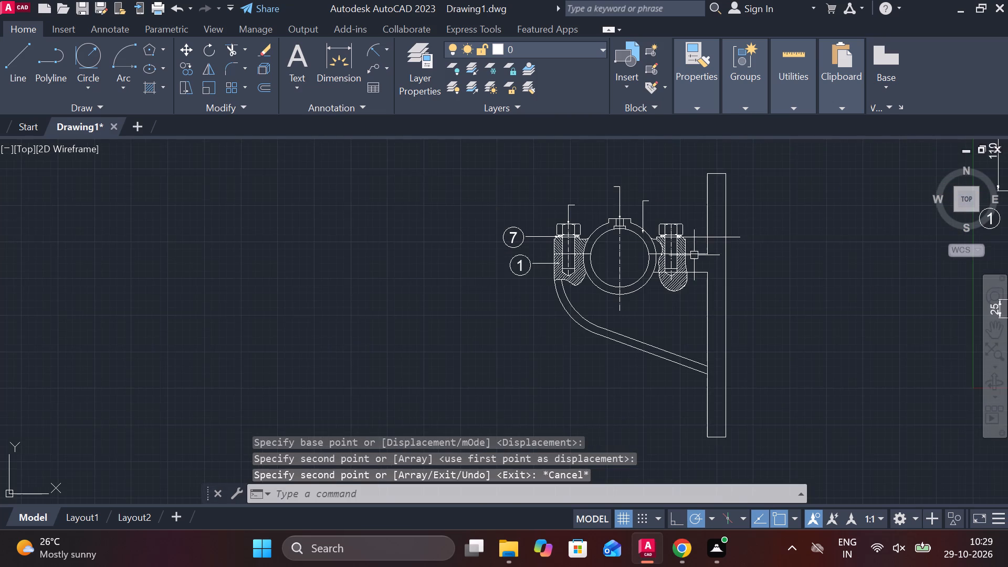
{"action": "middle_click_drag", "start_coordinate": [730, 275], "coordinate": [262, 297]}
{"action": "middle_click_drag", "start_coordinate": [541, 364], "coordinate": [459, 252]}
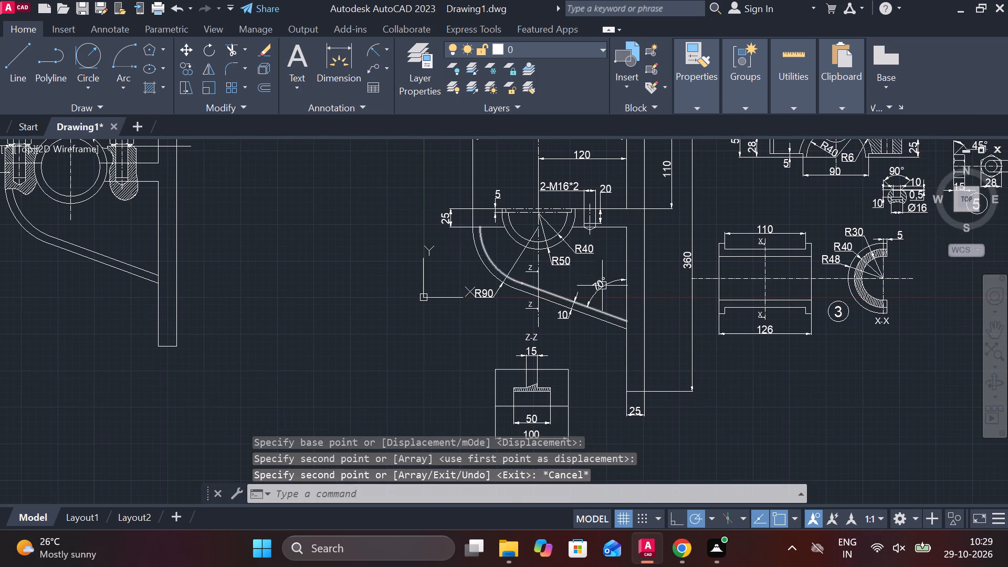
{"action": "middle_click_drag", "start_coordinate": [736, 346], "coordinate": [550, 241]}
{"action": "scroll", "coordinate": [589, 355], "scroll_direction": "down", "scroll_amount": 1}
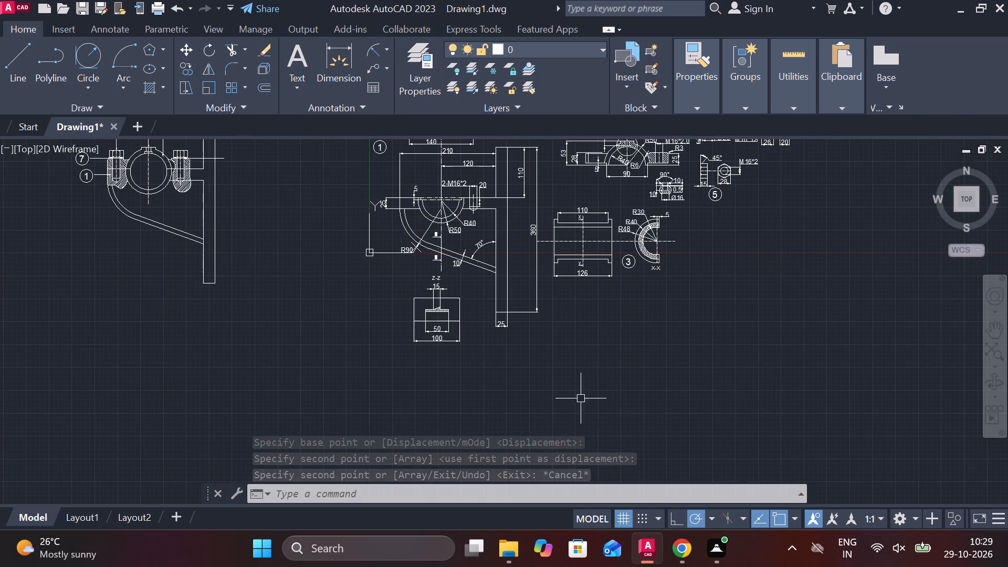
{"action": "middle_click_drag", "start_coordinate": [711, 226], "coordinate": [559, 467]}
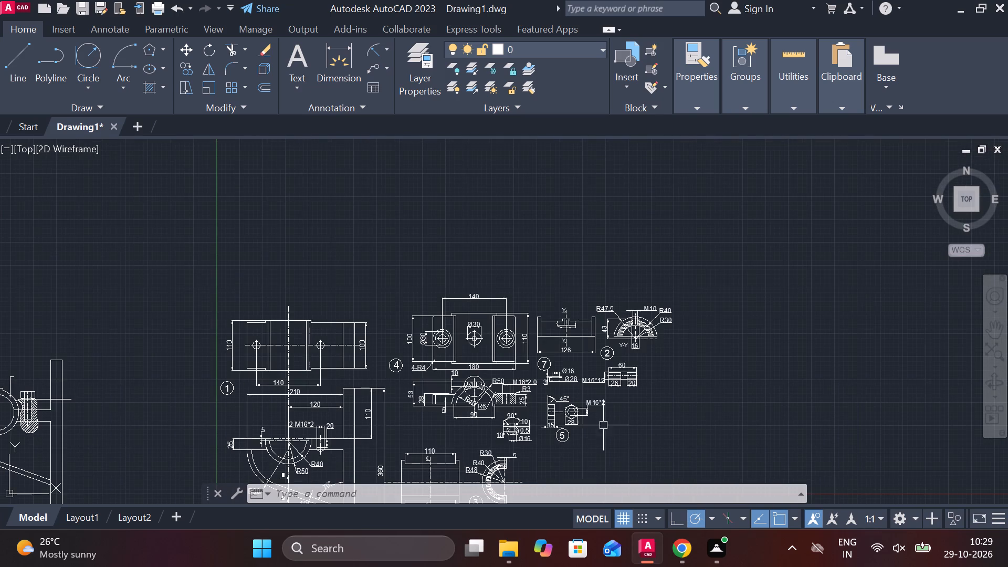
{"action": "scroll", "coordinate": [584, 417], "scroll_direction": "up", "scroll_amount": 4}
{"action": "middle_click_drag", "start_coordinate": [571, 461], "coordinate": [459, 283]}
{"action": "left_click", "coordinate": [424, 402]}
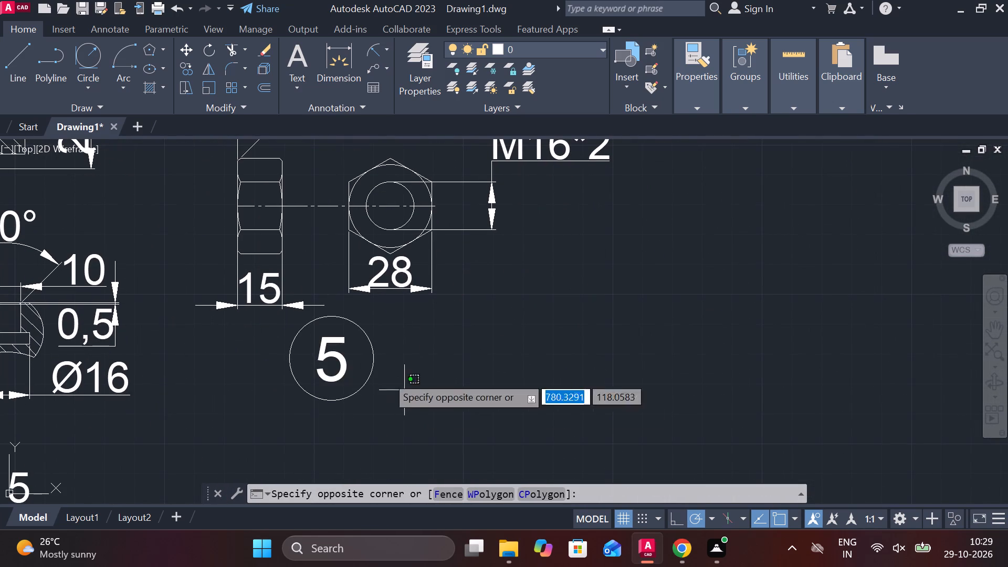
{"action": "left_click", "coordinate": [298, 342]}
{"action": "type", "text": "CO"}
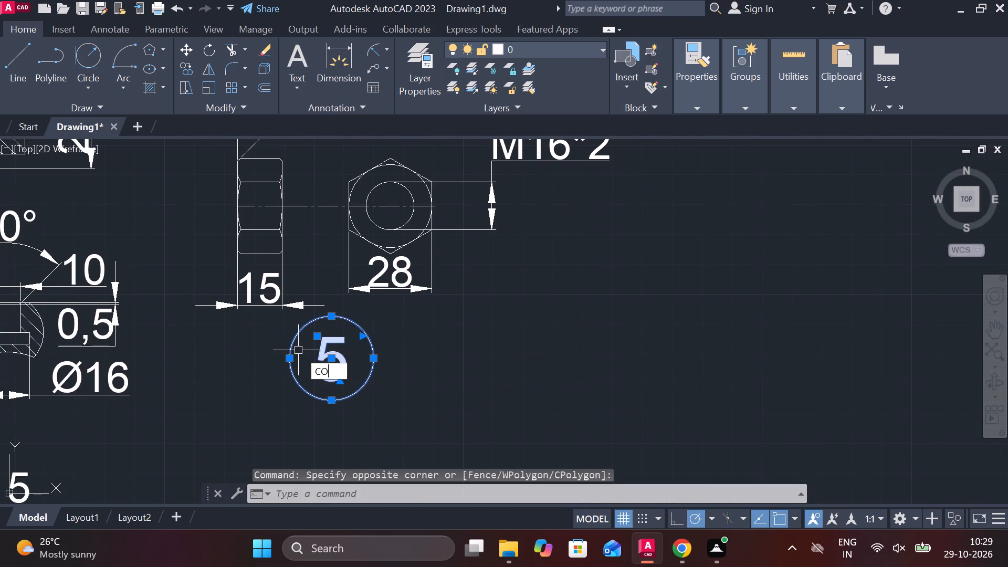
{"action": "key", "text": "Return"}
{"action": "left_click", "coordinate": [410, 360]}
{"action": "scroll", "coordinate": [410, 360], "scroll_direction": "down", "scroll_amount": 3}
{"action": "scroll", "coordinate": [275, 382], "scroll_direction": "down", "scroll_amount": 3}
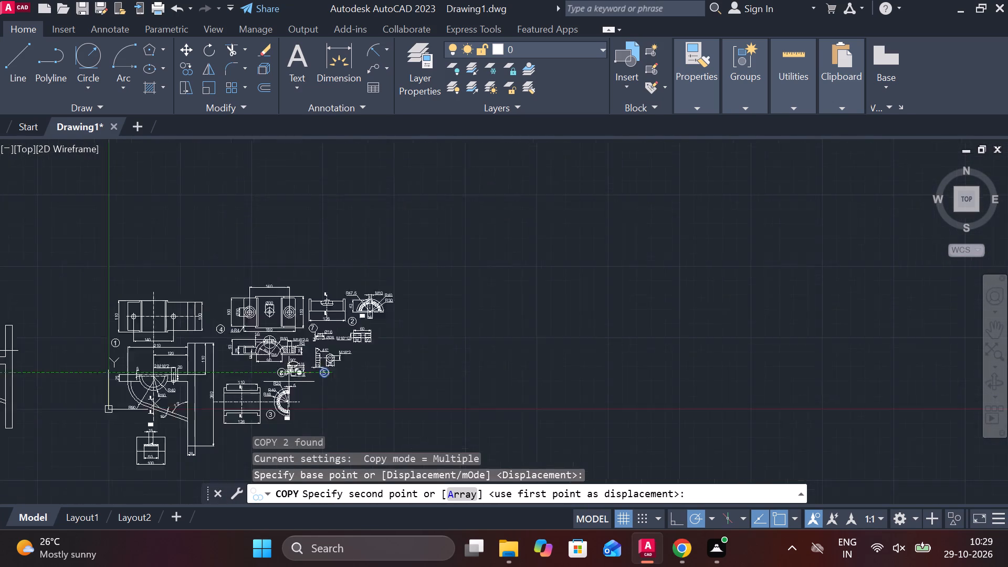
{"action": "scroll", "coordinate": [235, 364], "scroll_direction": "down", "scroll_amount": 2}
{"action": "middle_click_drag", "start_coordinate": [88, 374], "coordinate": [308, 304]}
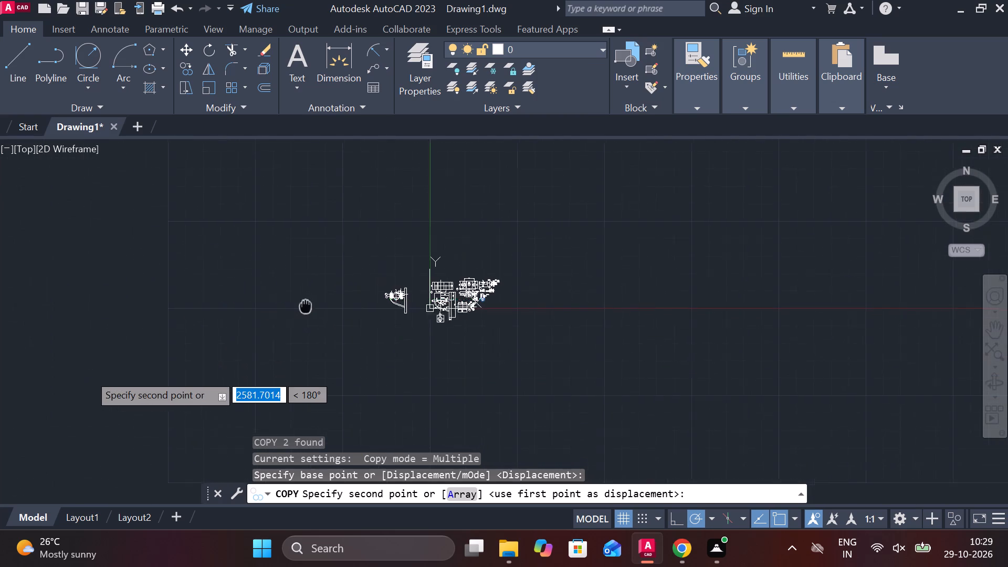
{"action": "scroll", "coordinate": [426, 296], "scroll_direction": "up", "scroll_amount": 2}
{"action": "scroll", "coordinate": [293, 282], "scroll_direction": "up", "scroll_amount": 4}
{"action": "scroll", "coordinate": [393, 308], "scroll_direction": "up", "scroll_amount": 1}
{"action": "middle_click_drag", "start_coordinate": [393, 308], "coordinate": [295, 313]}
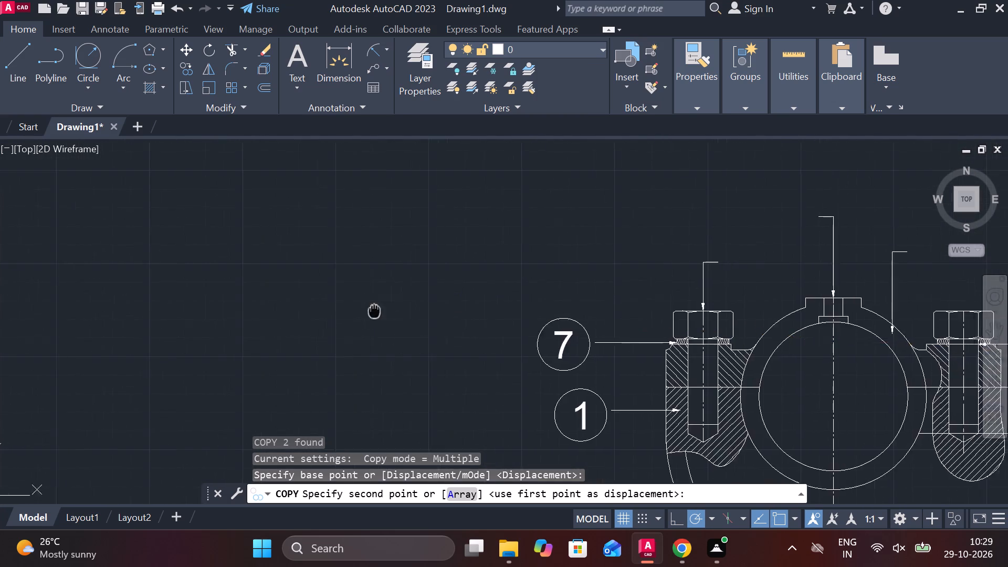
{"action": "middle_click_drag", "start_coordinate": [295, 313], "coordinate": [149, 313]}
{"action": "scroll", "coordinate": [506, 273], "scroll_direction": "up", "scroll_amount": 2}
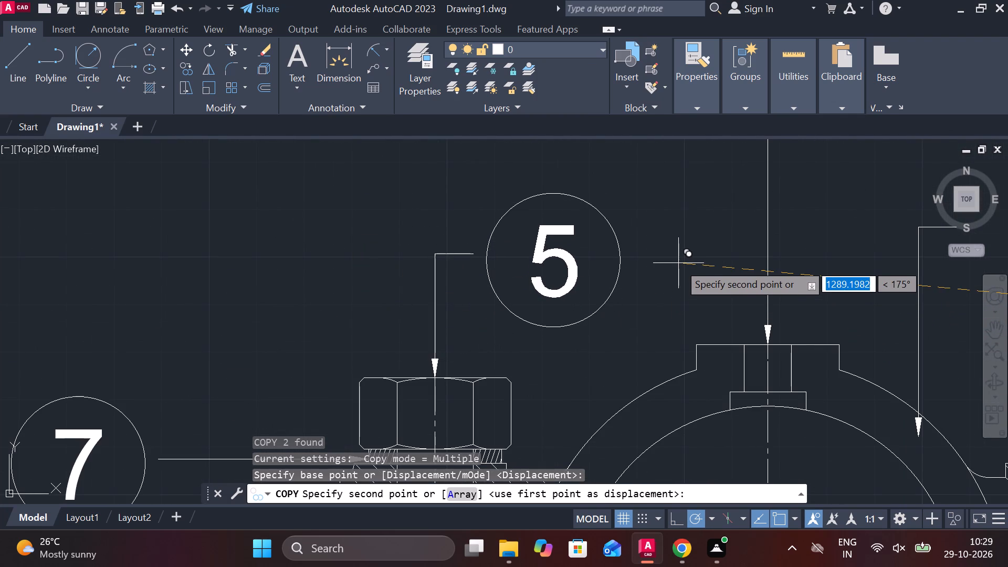
{"action": "left_click", "coordinate": [672, 260]}
Place further copies of the circled 5 balloon at the ends of the top centre, curved ring and right washer leaders.
{"action": "scroll", "coordinate": [676, 262], "scroll_direction": "down", "scroll_amount": 1}
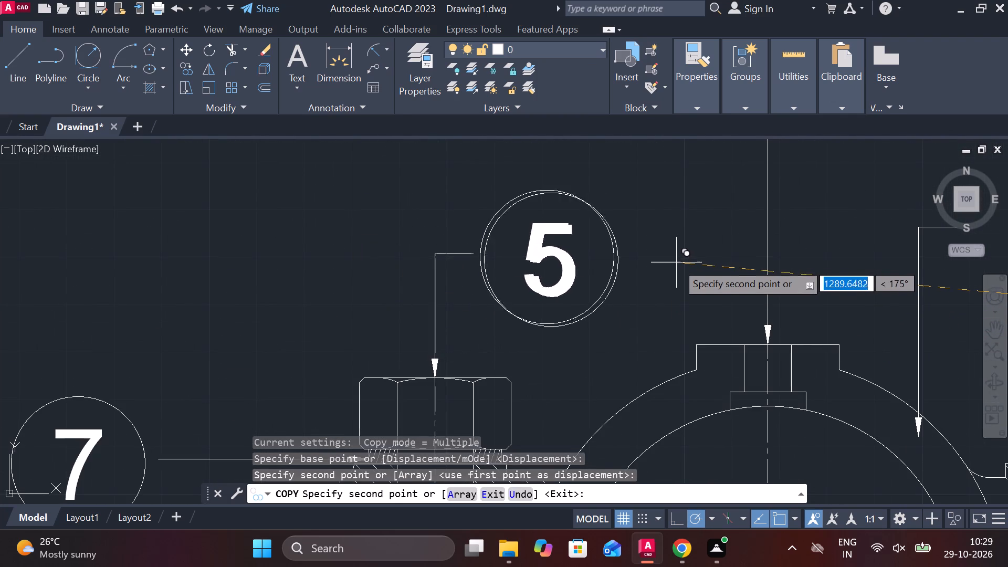
{"action": "scroll", "coordinate": [676, 262], "scroll_direction": "down", "scroll_amount": 1}
{"action": "middle_click_drag", "start_coordinate": [619, 298], "coordinate": [392, 309]}
{"action": "scroll", "coordinate": [466, 230], "scroll_direction": "up", "scroll_amount": 2}
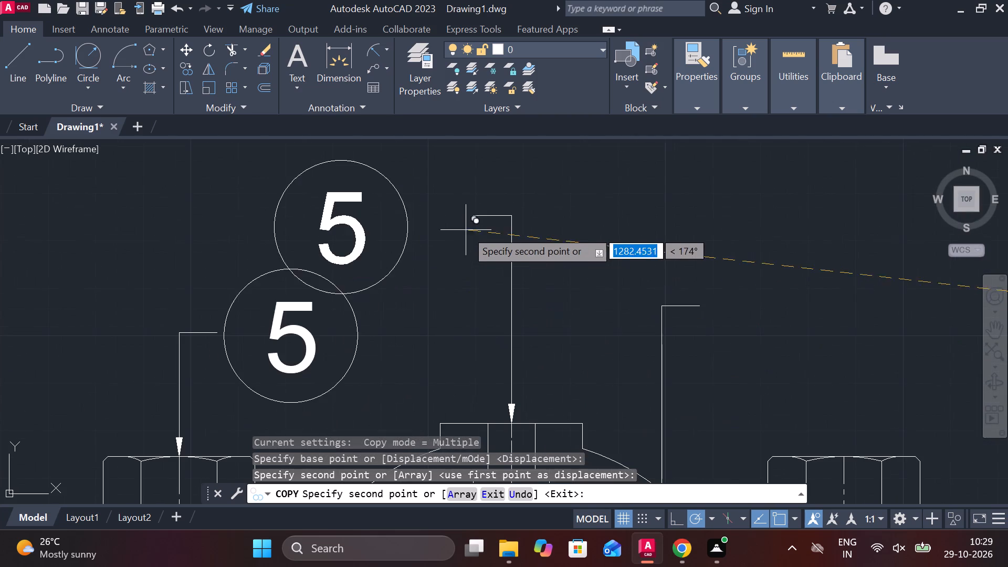
{"action": "left_click", "coordinate": [521, 208]}
{"action": "scroll", "coordinate": [847, 230], "scroll_direction": "down", "scroll_amount": 1}
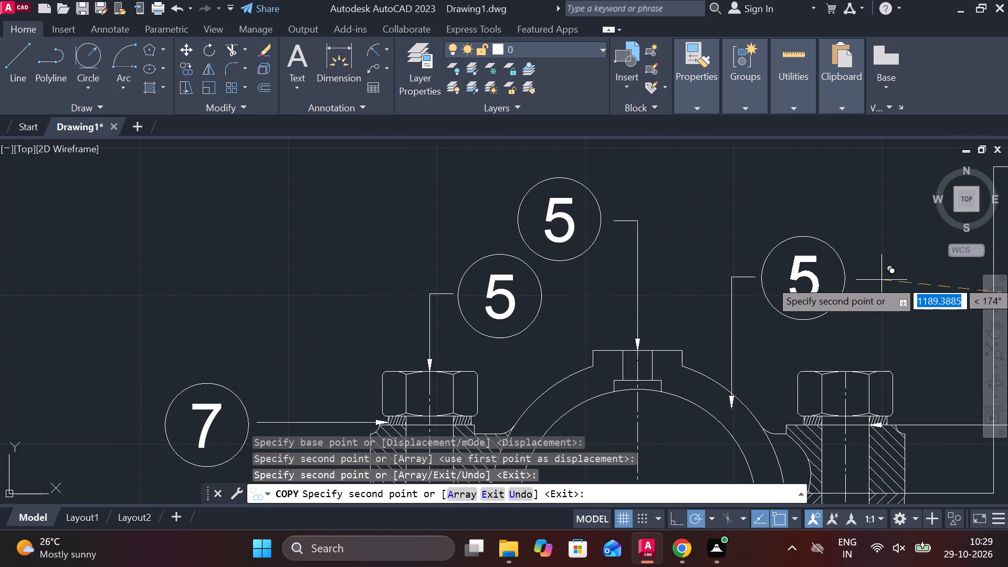
{"action": "left_click", "coordinate": [881, 280]}
{"action": "middle_click_drag", "start_coordinate": [879, 267], "coordinate": [516, 216]}
{"action": "scroll", "coordinate": [571, 258], "scroll_direction": "down", "scroll_amount": 1}
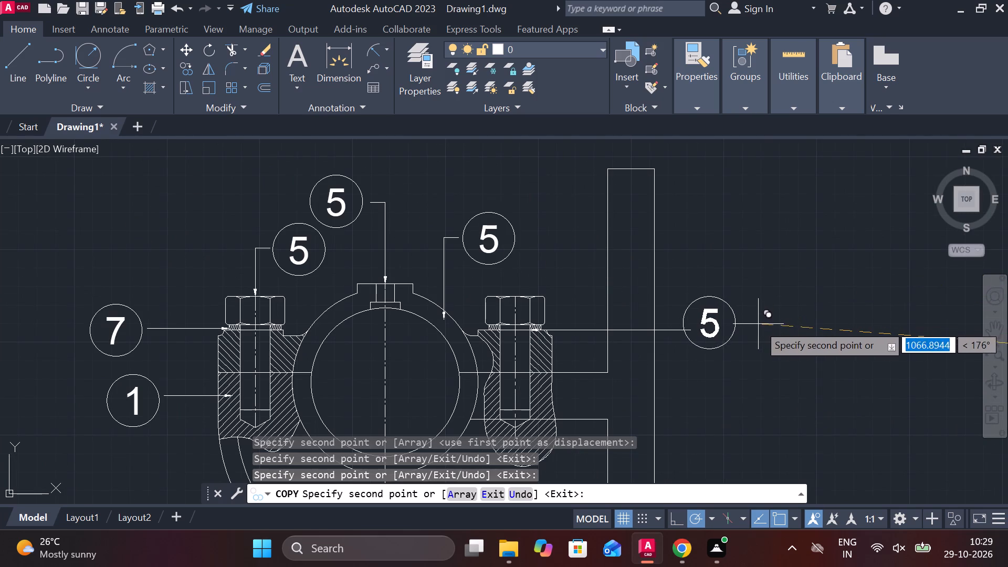
{"action": "left_click", "coordinate": [771, 332]}
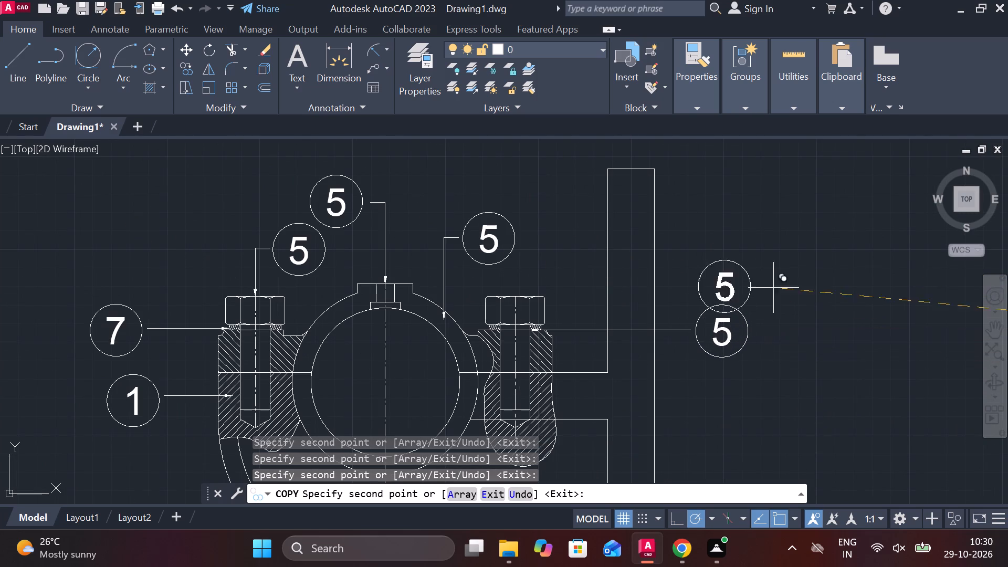
{"action": "key", "text": "Escape"}
Change the number in the balloon beyond the vertical plate to 6.
{"action": "triple_click", "coordinate": [731, 328]}
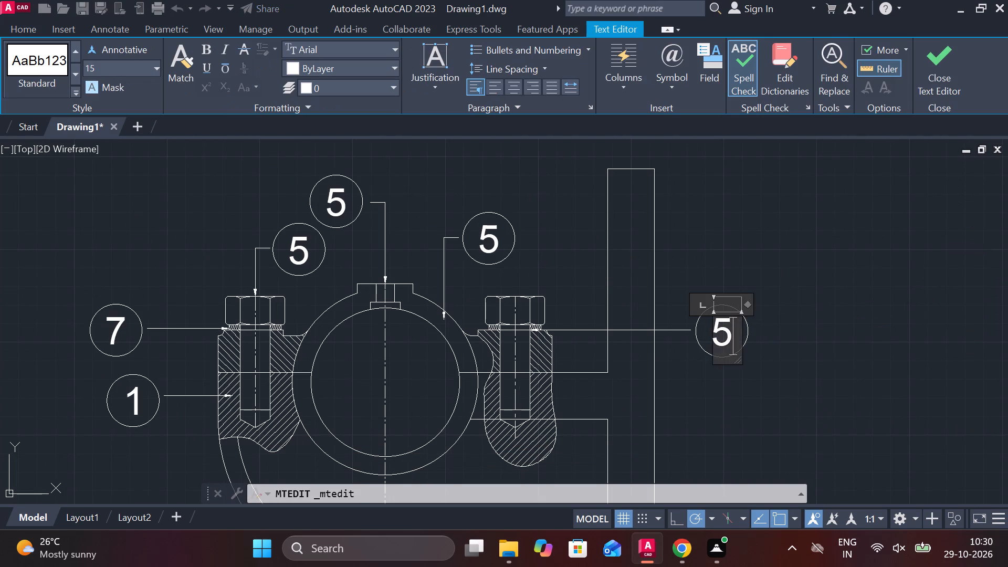
{"action": "key", "text": "BackSpace"}
{"action": "key", "text": "6"}
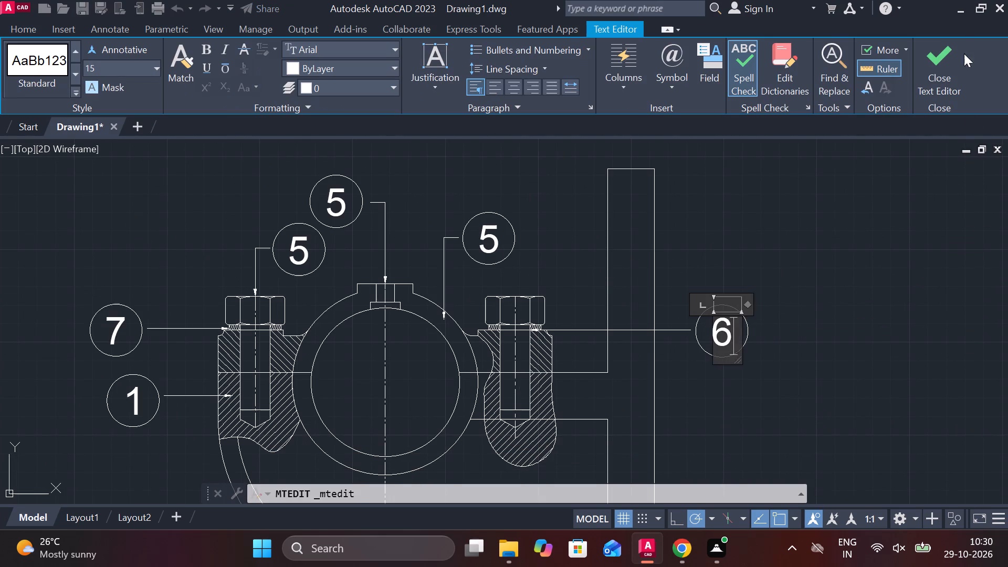
{"action": "left_click", "coordinate": [934, 60]}
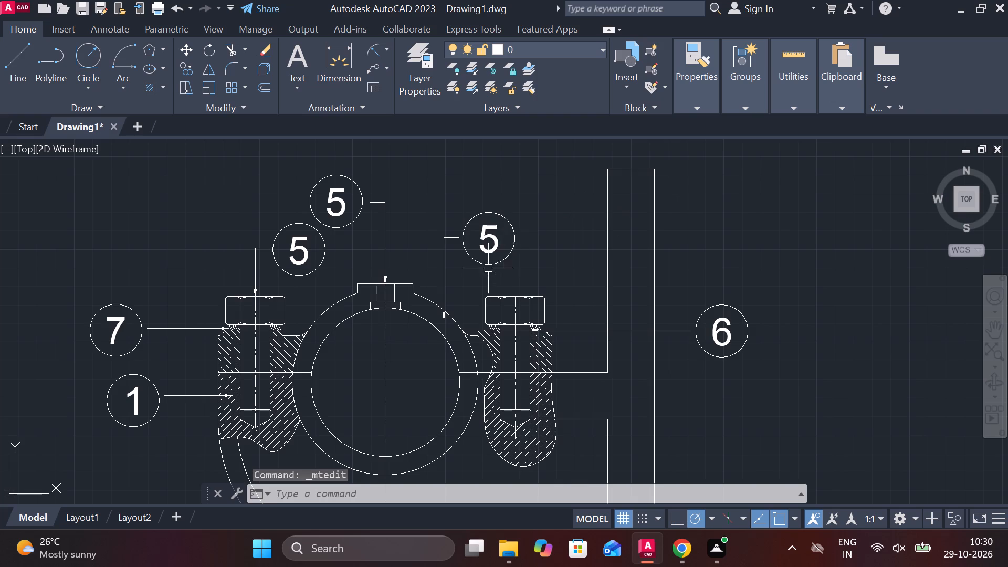
Change the number in the balloon on the curved ring's leader, between the centre and the right bolt, to 3.
{"action": "double_click", "coordinate": [488, 252]}
{"action": "key", "text": "Right"}
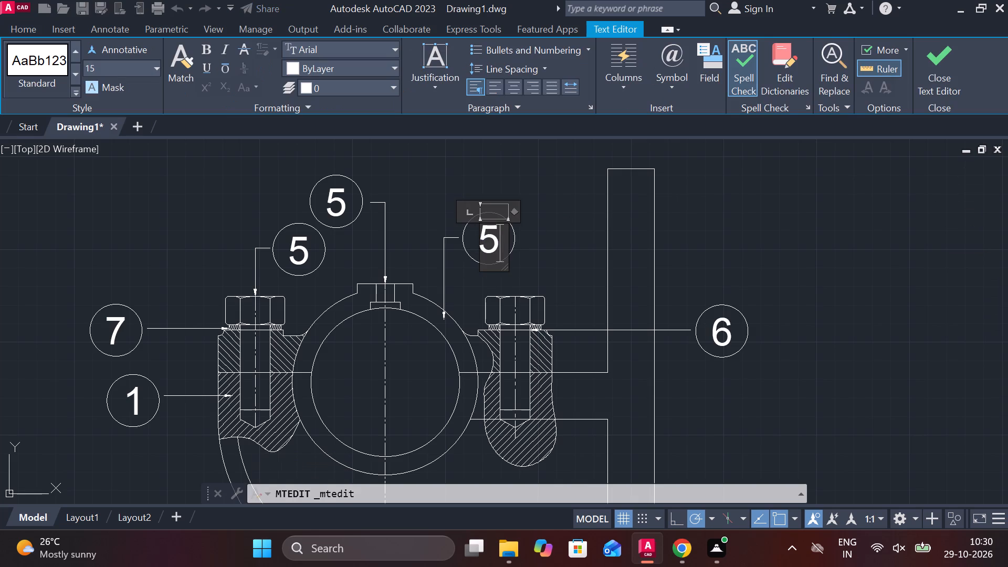
{"action": "key", "text": "BackSpace"}
{"action": "key", "text": "3"}
{"action": "left_click", "coordinate": [948, 82]}
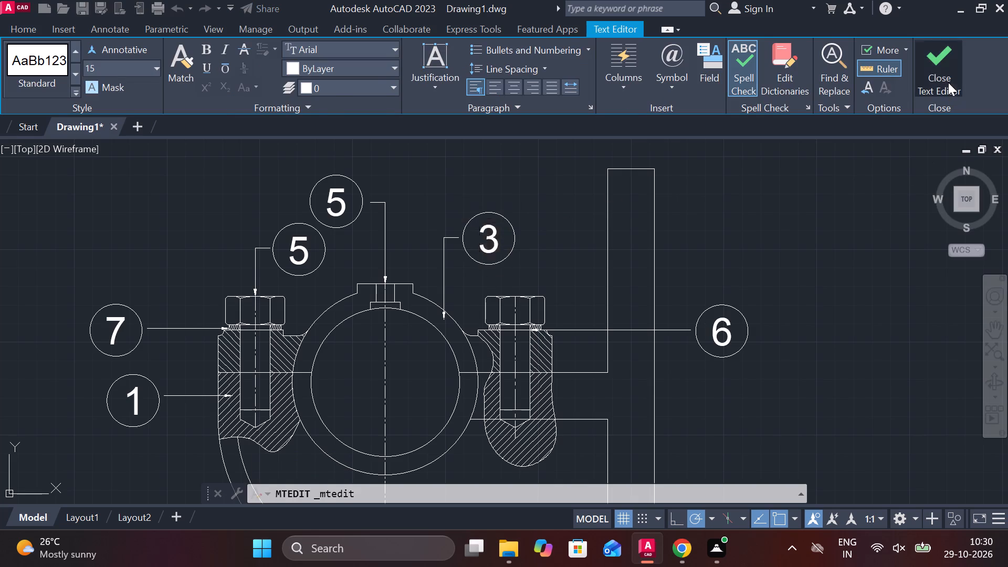
Change the number in the balloon on the leader pointing at the cap's top centre boss to 4.
{"action": "double_click", "coordinate": [335, 193]}
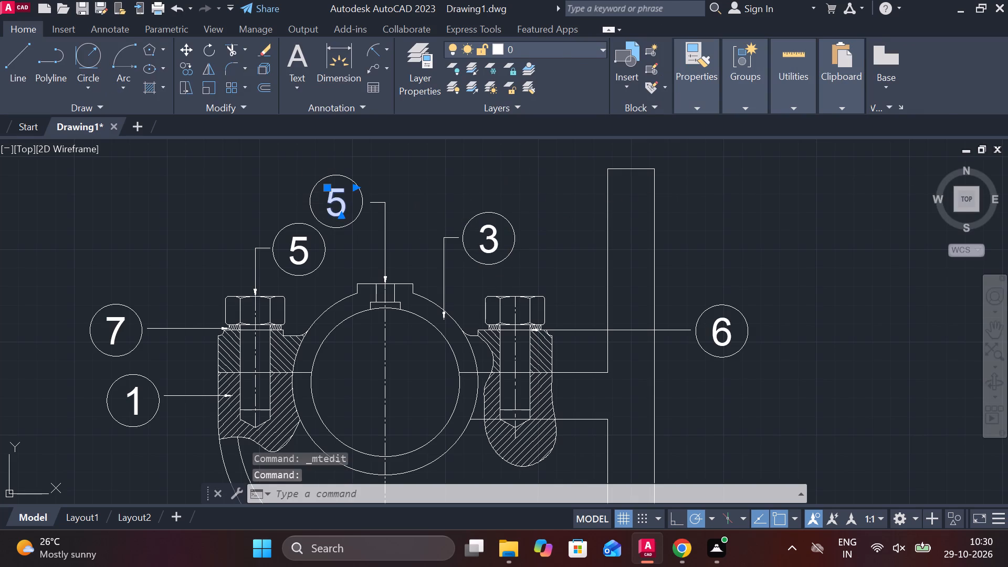
{"action": "key", "text": "Right"}
{"action": "key", "text": "BackSpace"}
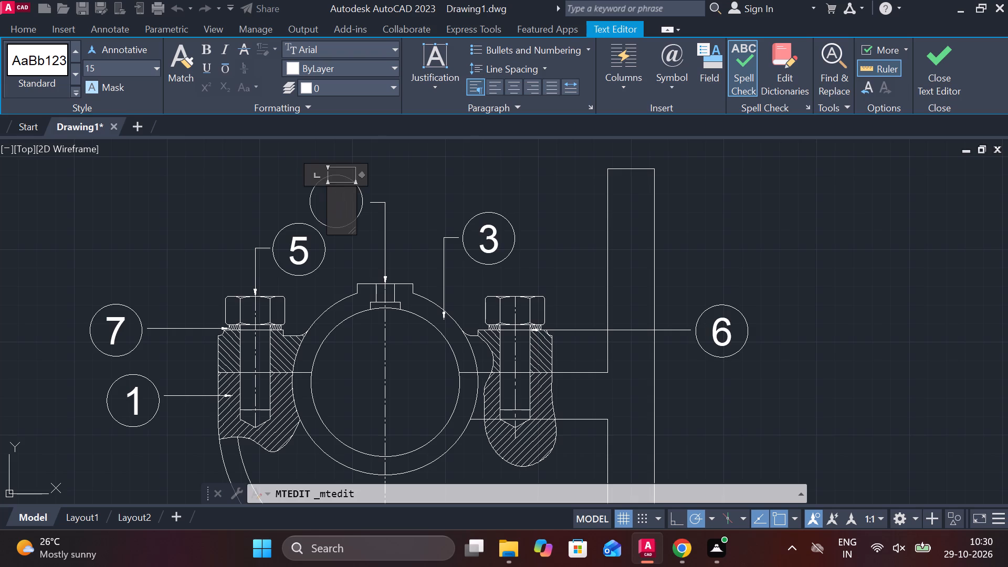
{"action": "key", "text": "4"}
{"action": "left_click", "coordinate": [928, 72]}
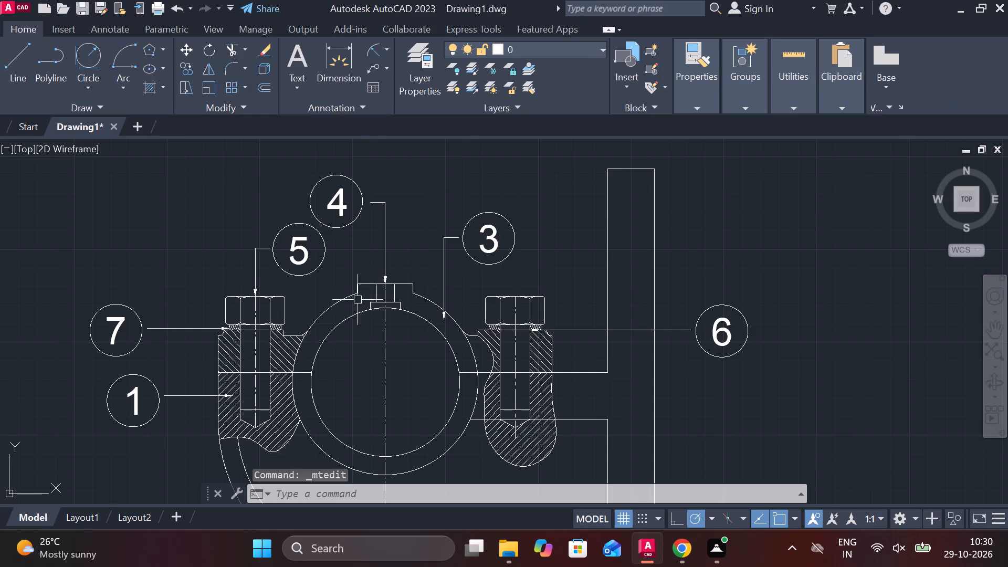
Add a multileader without text pointing up at the ring's lower outer edge left of centre, landing about 86 mm below under the sloping rib.
{"action": "scroll", "coordinate": [517, 275], "scroll_direction": "down", "scroll_amount": 2}
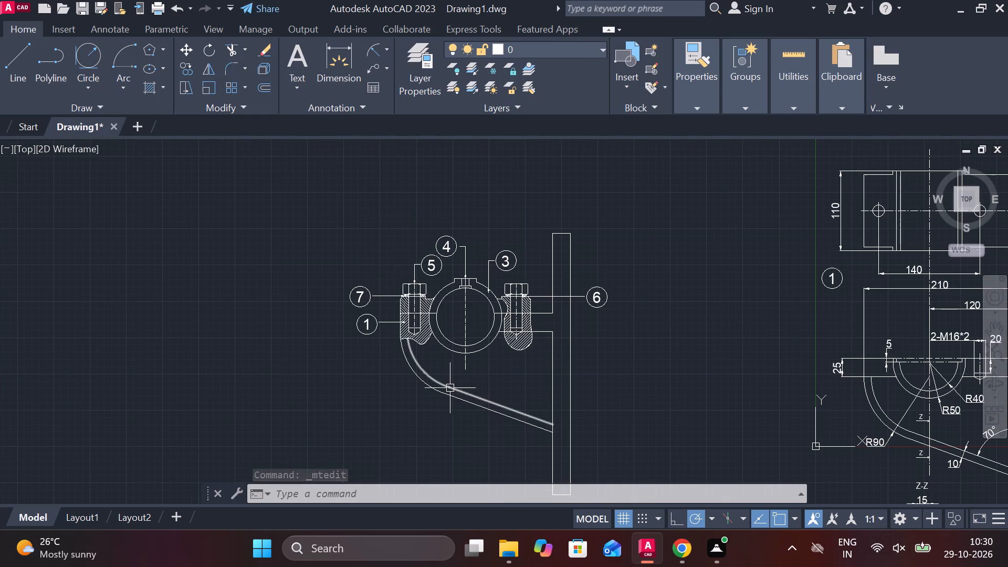
{"action": "scroll", "coordinate": [450, 388], "scroll_direction": "up", "scroll_amount": 1}
{"action": "left_click", "coordinate": [368, 70]}
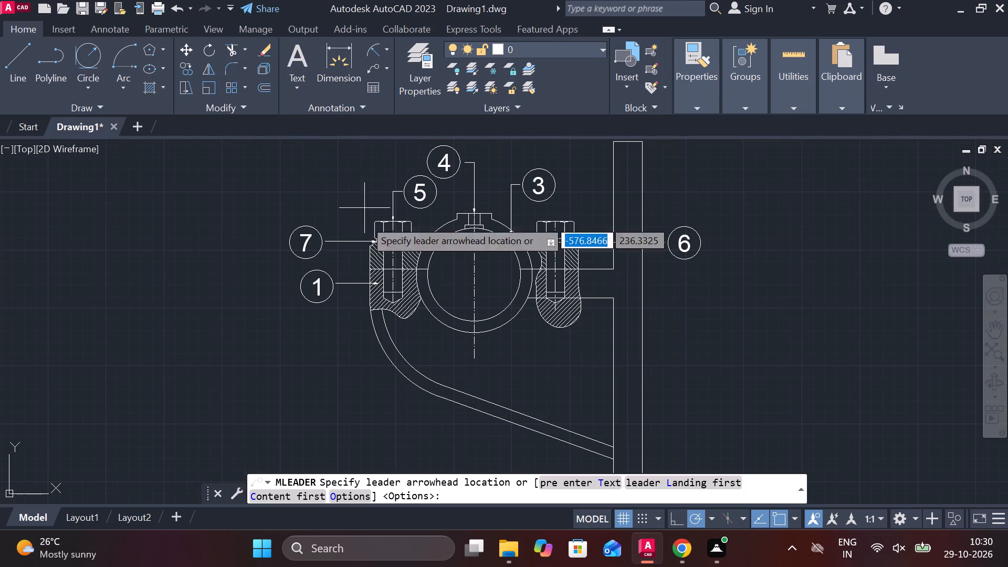
{"action": "scroll", "coordinate": [435, 379], "scroll_direction": "up", "scroll_amount": 2}
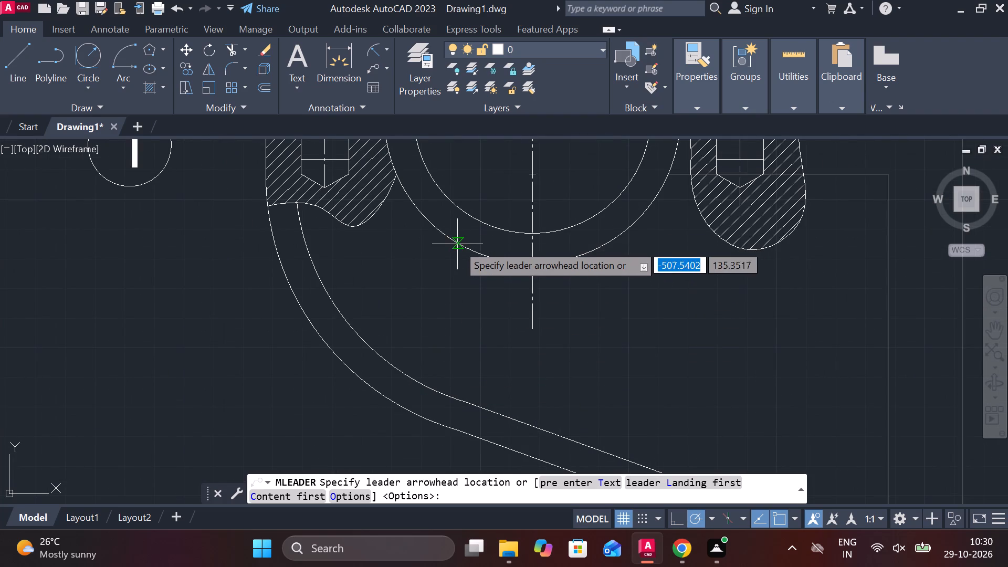
{"action": "scroll", "coordinate": [457, 244], "scroll_direction": "up", "scroll_amount": 2}
{"action": "left_click", "coordinate": [474, 225]}
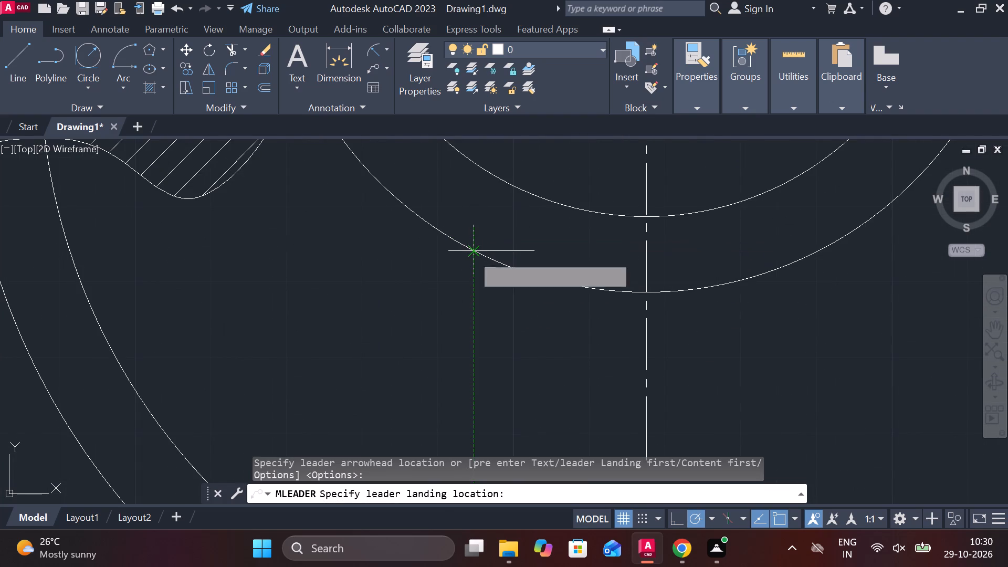
{"action": "scroll", "coordinate": [472, 255], "scroll_direction": "down", "scroll_amount": 2}
{"action": "middle_click_drag", "start_coordinate": [456, 358], "coordinate": [471, 257]}
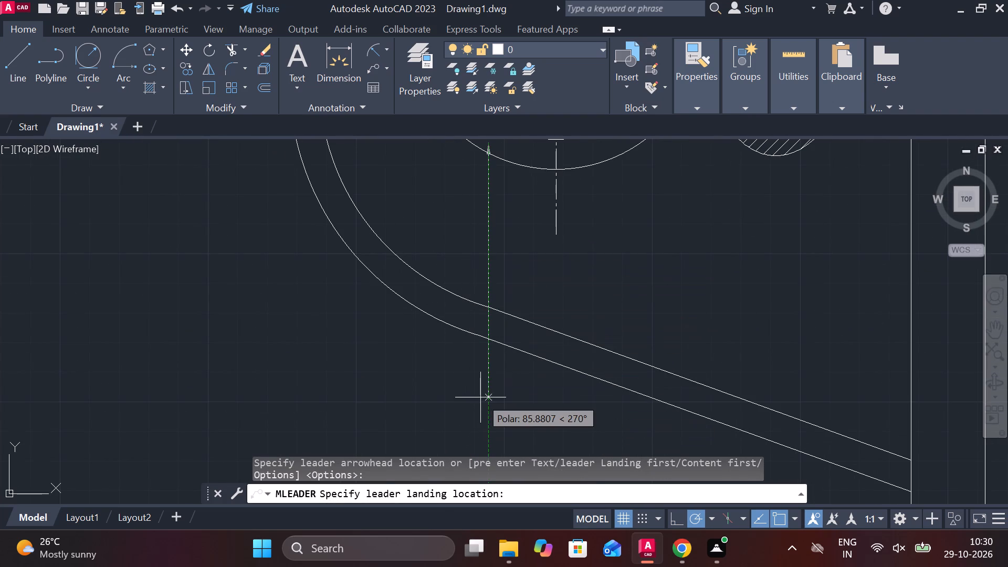
{"action": "left_click", "coordinate": [480, 397]}
{"action": "middle_click_drag", "start_coordinate": [528, 395], "coordinate": [512, 335]}
{"action": "scroll", "coordinate": [517, 310], "scroll_direction": "down", "scroll_amount": 2}
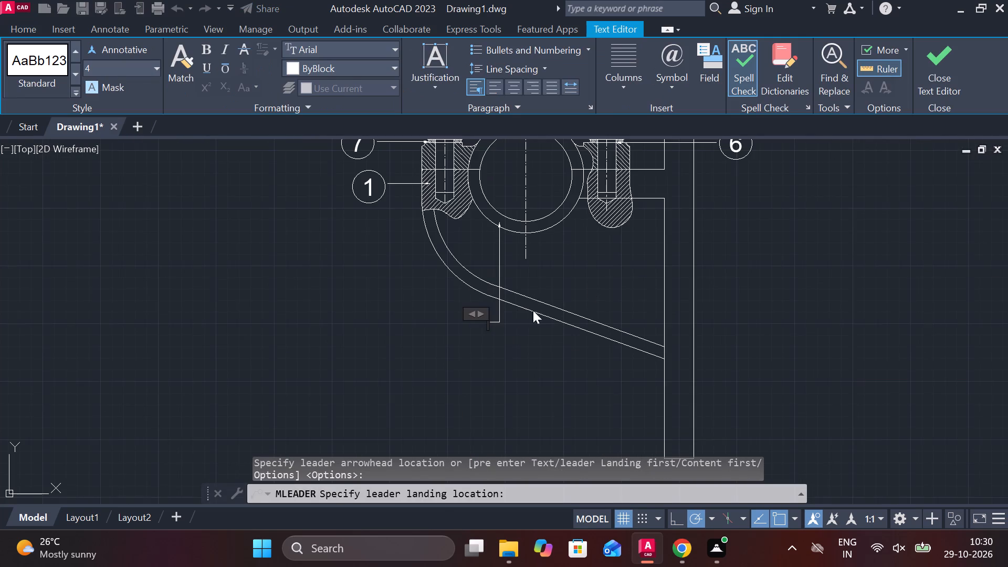
{"action": "middle_click_drag", "start_coordinate": [749, 188], "coordinate": [739, 250]}
{"action": "left_click_drag", "start_coordinate": [768, 236], "coordinate": [750, 218]}
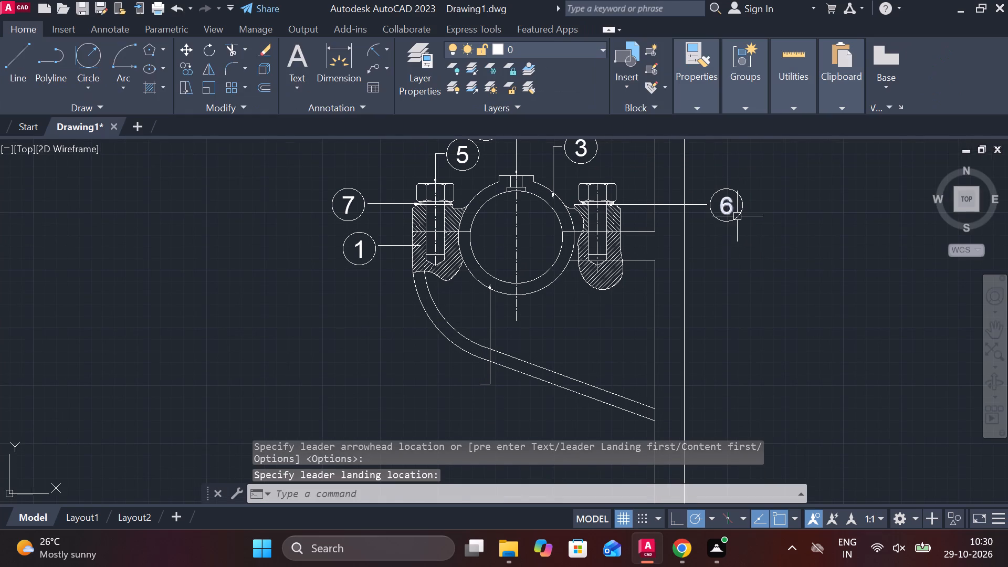
{"action": "key", "text": "Escape"}
Copy the circled 6 balloon to the outer end of the leader landing below the sloping rib.
{"action": "left_click", "coordinate": [738, 230]}
{"action": "left_click", "coordinate": [721, 191]}
{"action": "type", "text": "CO"}
{"action": "key", "text": "Return"}
{"action": "left_click", "coordinate": [766, 204]}
{"action": "scroll", "coordinate": [534, 382], "scroll_direction": "up", "scroll_amount": 2}
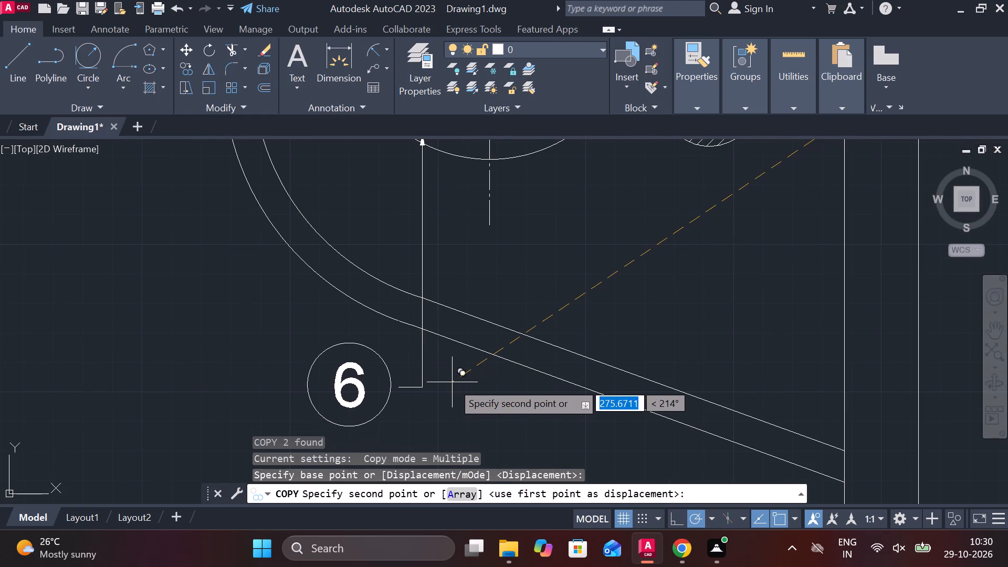
{"action": "left_click", "coordinate": [452, 382]}
{"action": "key", "text": "Escape"}
Change the number in the balloon below the sloping rib to 2.
{"action": "triple_click", "coordinate": [363, 364]}
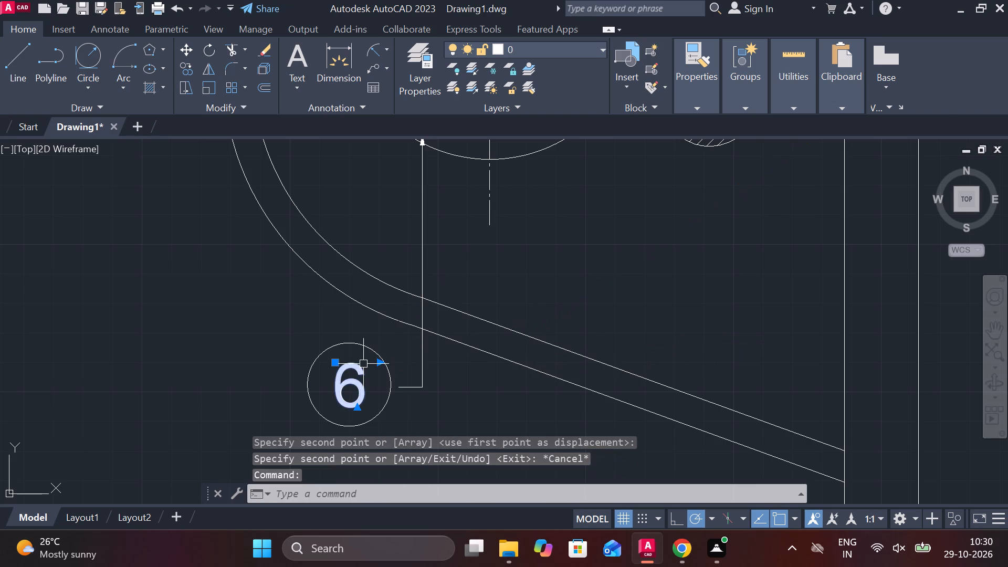
{"action": "key", "text": "BackSpace"}
{"action": "key", "text": "2"}
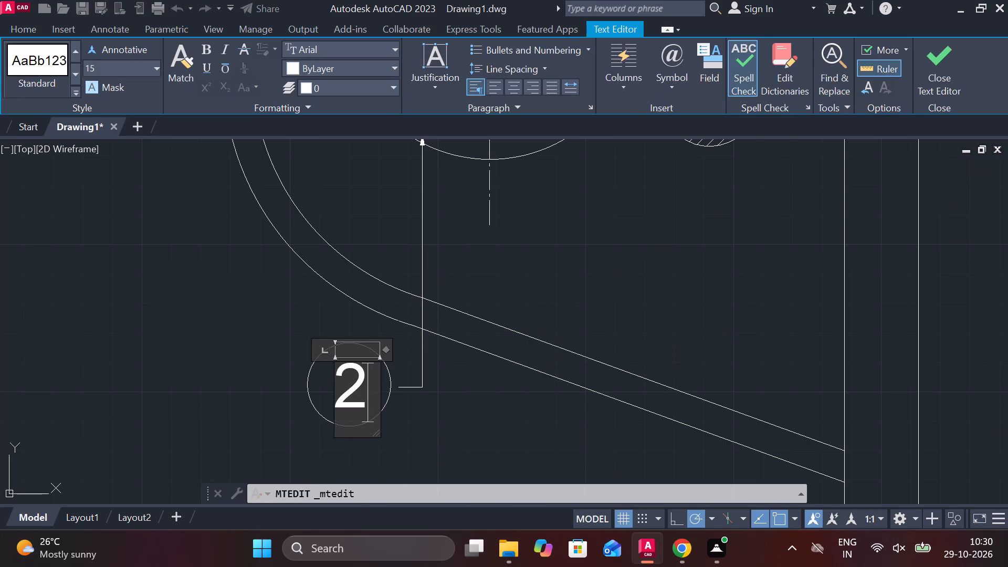
{"action": "left_click", "coordinate": [936, 72]}
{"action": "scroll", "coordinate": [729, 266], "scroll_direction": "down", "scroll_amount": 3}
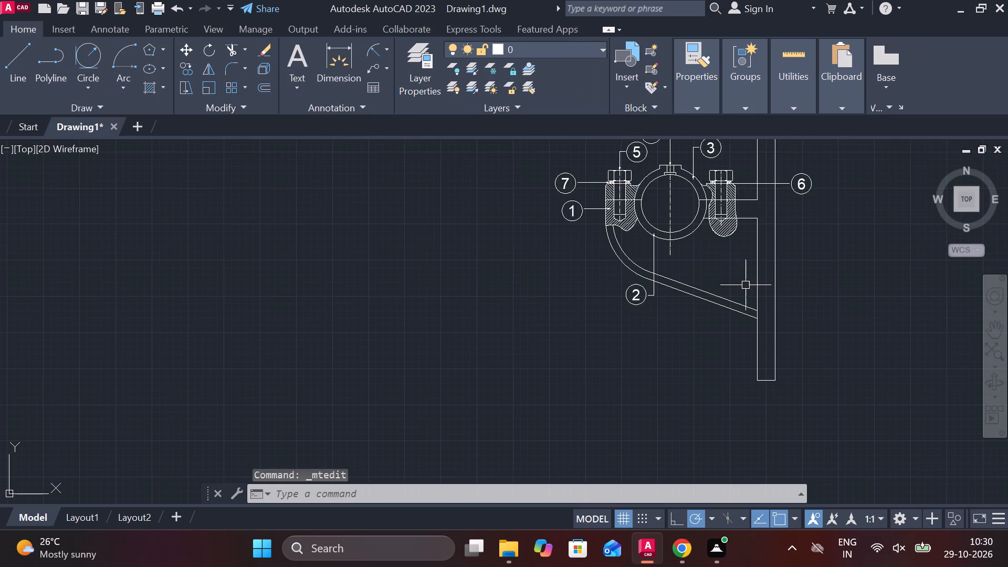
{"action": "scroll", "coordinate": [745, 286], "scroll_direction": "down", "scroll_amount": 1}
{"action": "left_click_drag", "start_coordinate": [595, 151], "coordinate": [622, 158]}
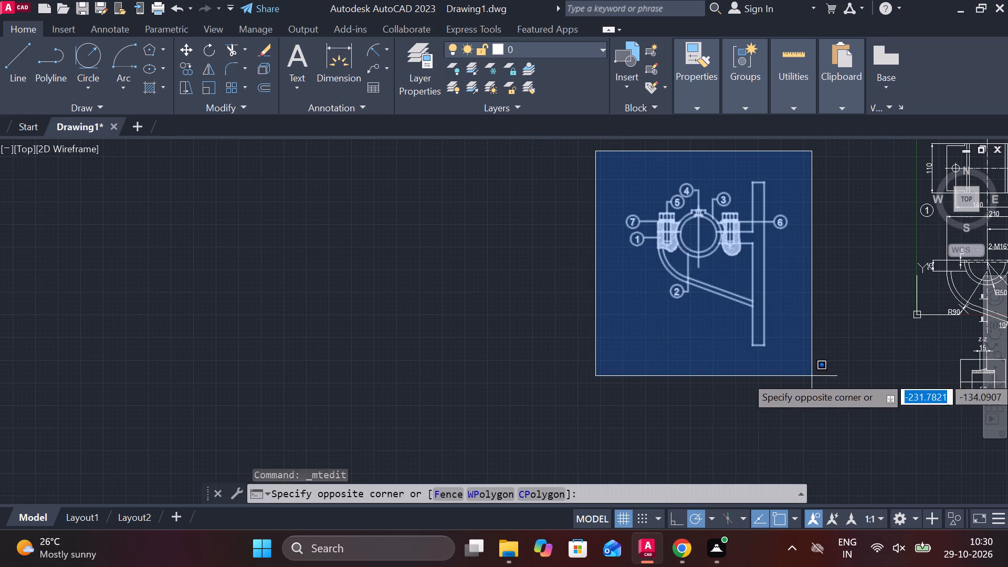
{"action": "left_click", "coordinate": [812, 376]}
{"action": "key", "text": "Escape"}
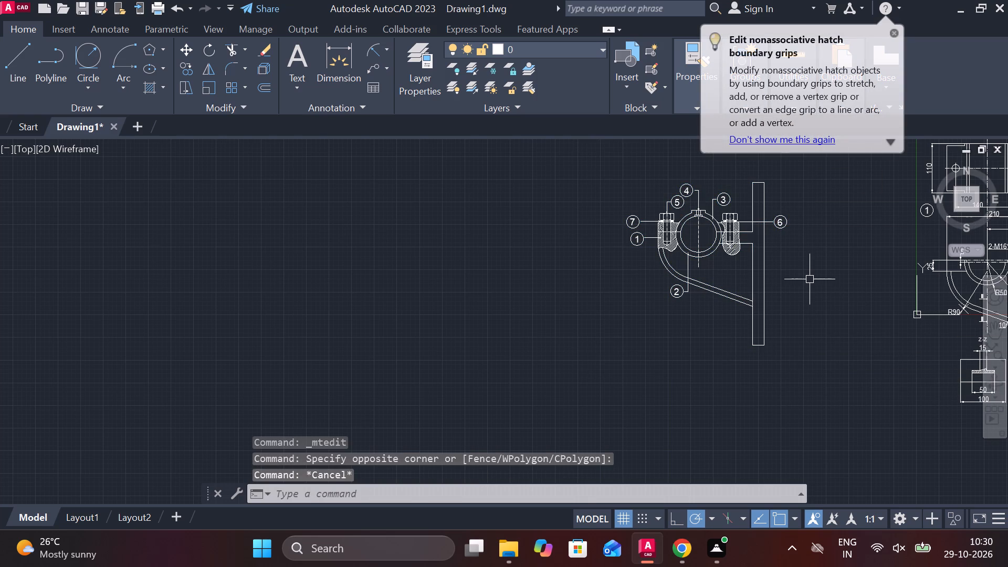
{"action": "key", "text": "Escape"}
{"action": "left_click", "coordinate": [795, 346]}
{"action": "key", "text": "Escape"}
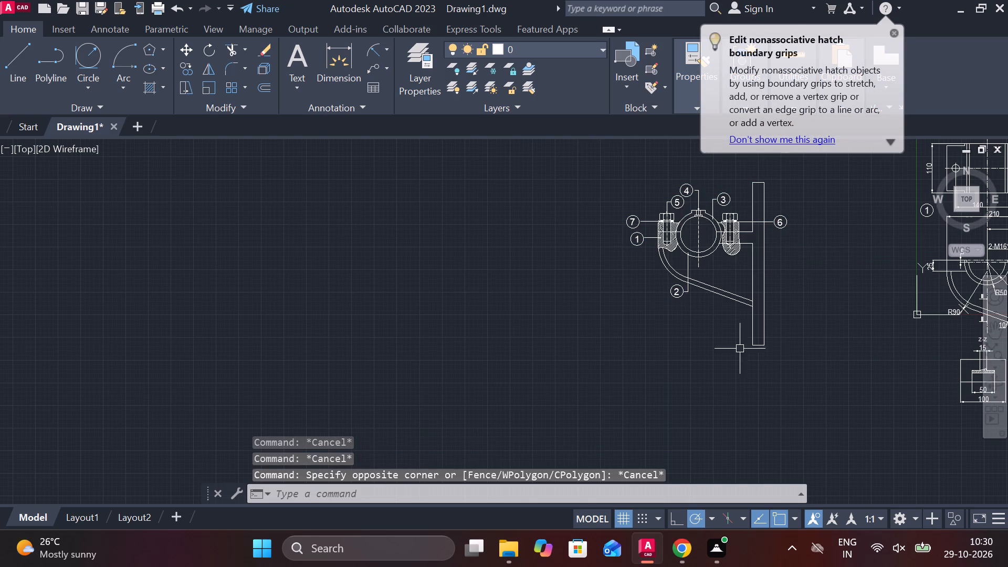
Move the whole ballooned bracket assembly from left of the part drawings to the free space just right of part 3's X-X section.
{"action": "left_click", "coordinate": [786, 372]}
{"action": "left_click", "coordinate": [603, 168]}
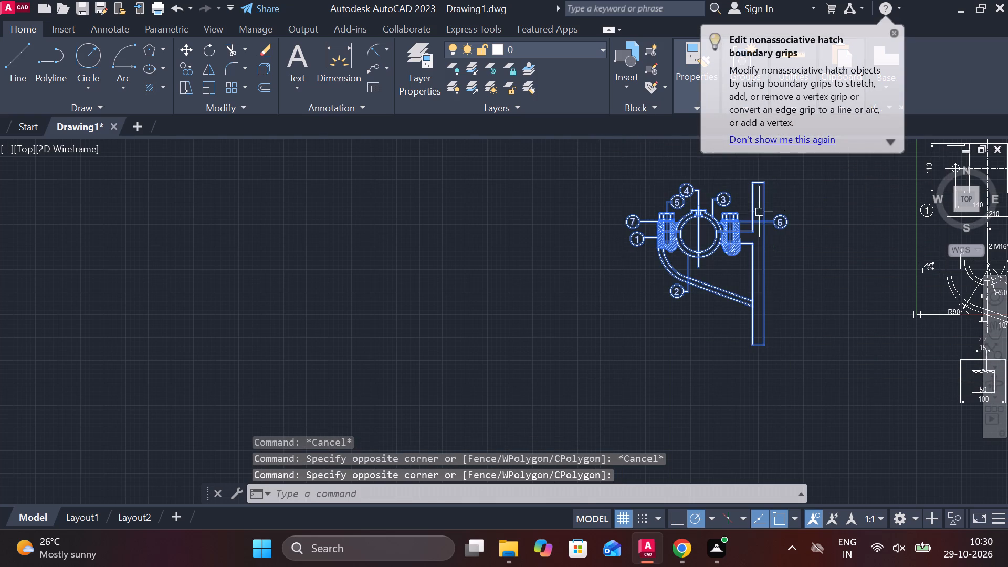
{"action": "key", "text": "m"}
{"action": "key", "text": "Return"}
{"action": "left_click", "coordinate": [805, 270]}
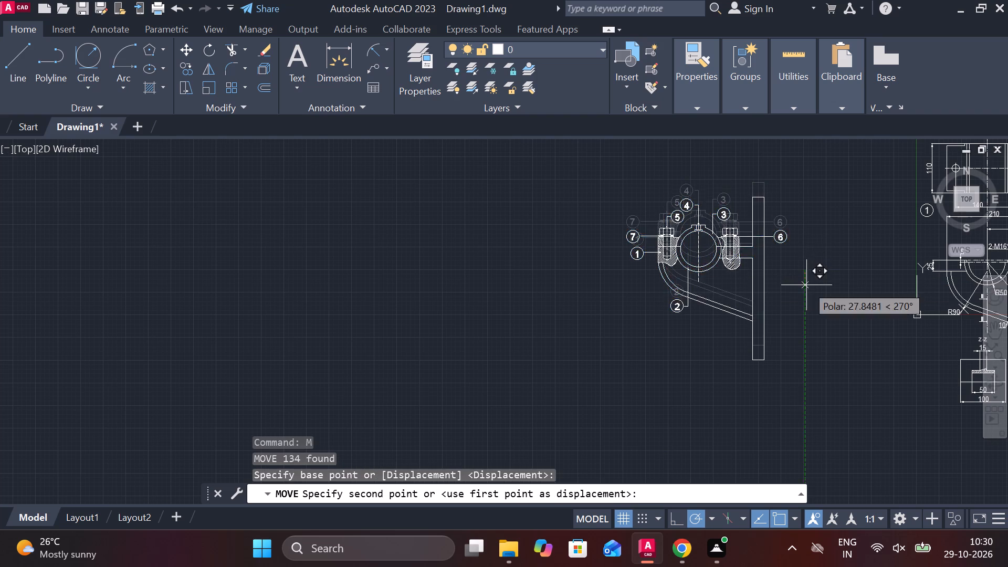
{"action": "scroll", "coordinate": [806, 286], "scroll_direction": "down", "scroll_amount": 2}
{"action": "middle_click_drag", "start_coordinate": [764, 335], "coordinate": [532, 322]}
{"action": "scroll", "coordinate": [887, 312], "scroll_direction": "up", "scroll_amount": 2}
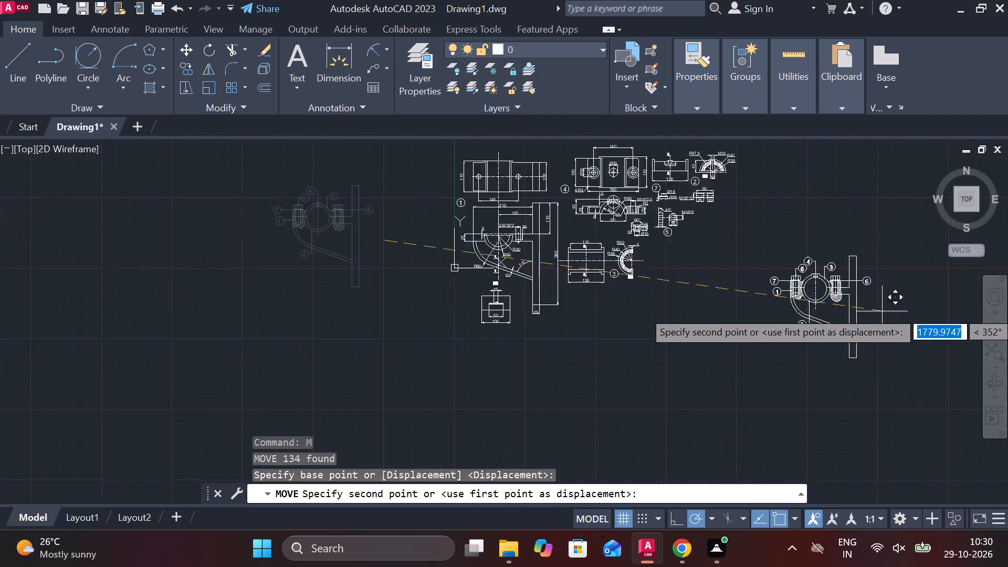
{"action": "scroll", "coordinate": [680, 288], "scroll_direction": "up", "scroll_amount": 1}
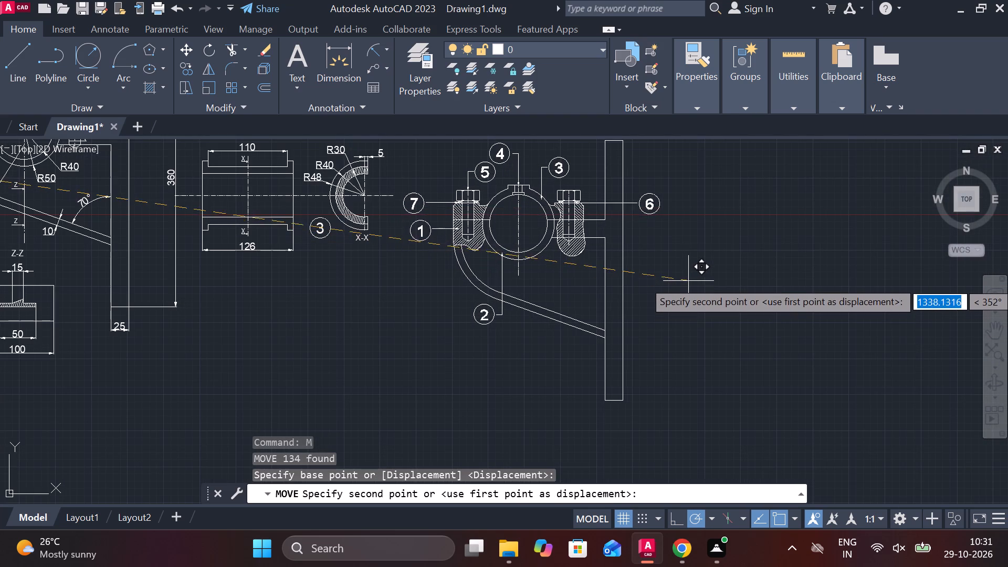
{"action": "left_click", "coordinate": [698, 271]}
{"action": "scroll", "coordinate": [703, 271], "scroll_direction": "down", "scroll_amount": 2}
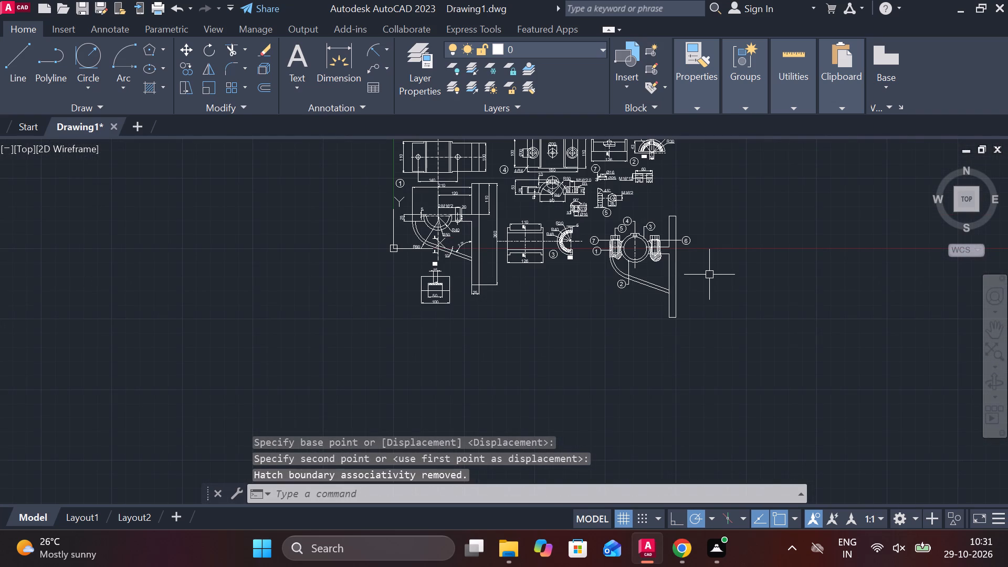
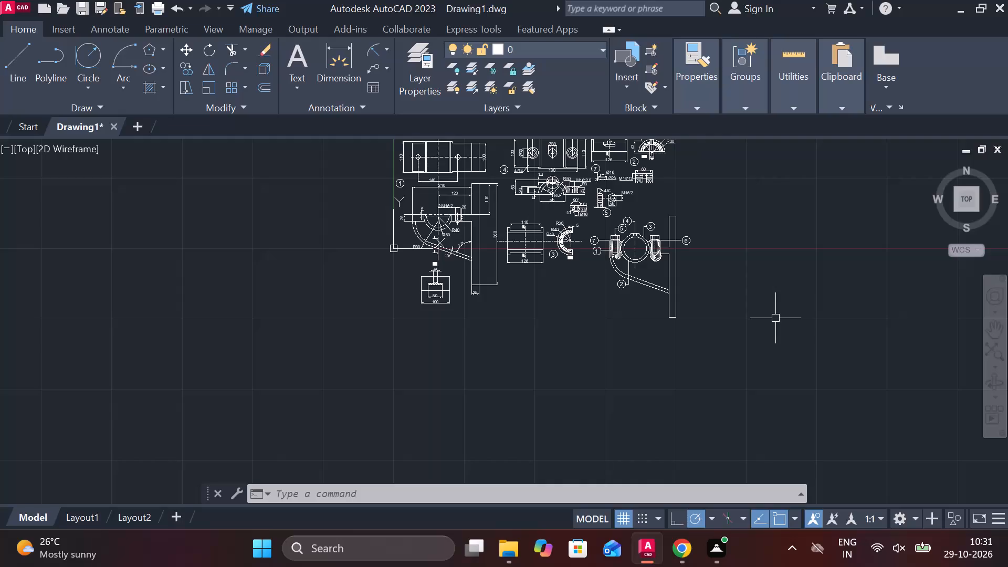
Add the multiline text "PART NO" in the empty area beside the part views, above the assembly view.
{"action": "middle_click_drag", "start_coordinate": [809, 260], "coordinate": [673, 318]}
{"action": "scroll", "coordinate": [561, 233], "scroll_direction": "up", "scroll_amount": 1}
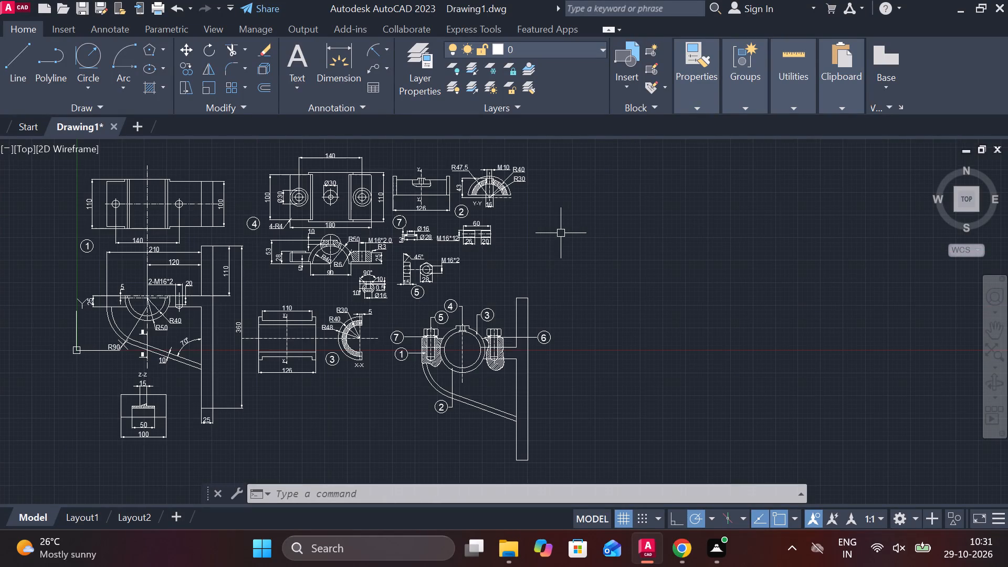
{"action": "key", "text": "Escape"}
{"action": "scroll", "coordinate": [574, 250], "scroll_direction": "up", "scroll_amount": 1}
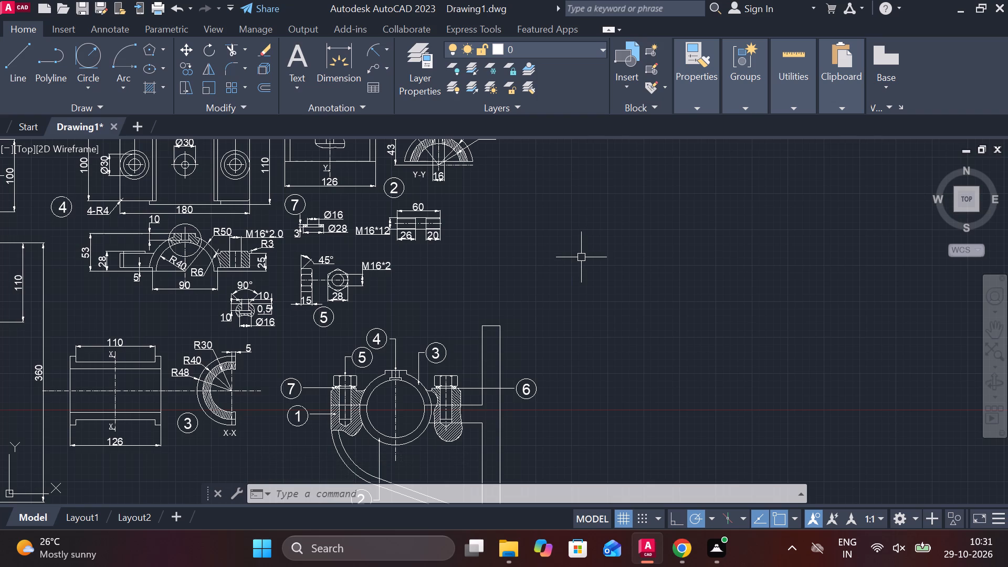
{"action": "type", "text": "MT"}
{"action": "key", "text": "Return"}
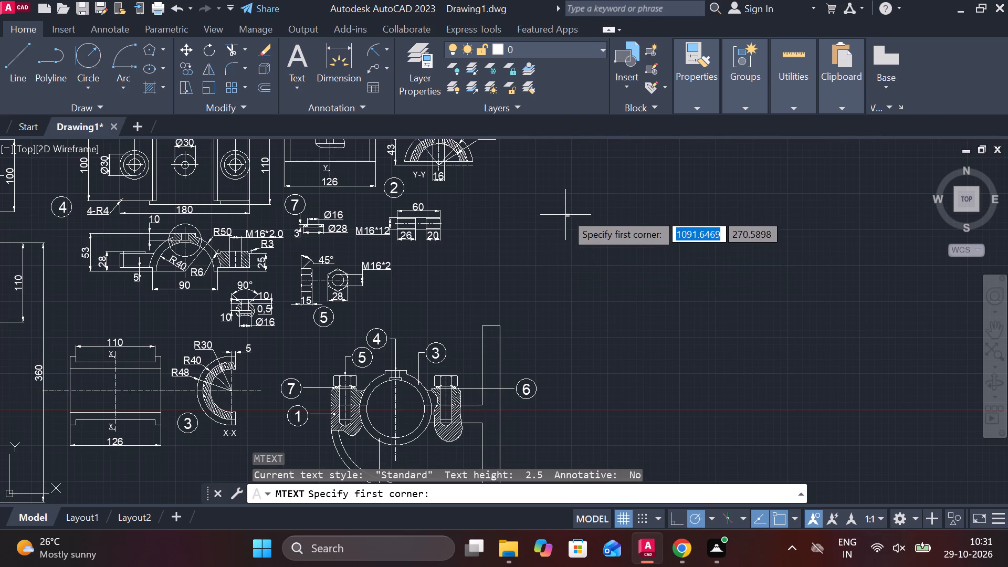
{"action": "left_click", "coordinate": [558, 202]}
{"action": "left_click", "coordinate": [639, 222]}
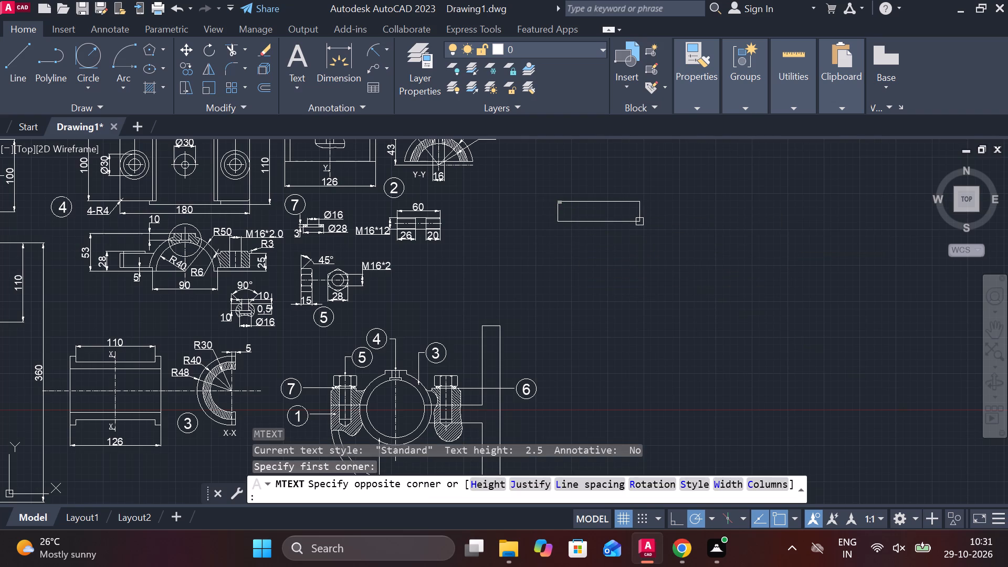
{"action": "type", "text": "PART"}
{"action": "key", "text": "space"}
{"action": "type", "text": "NO"}
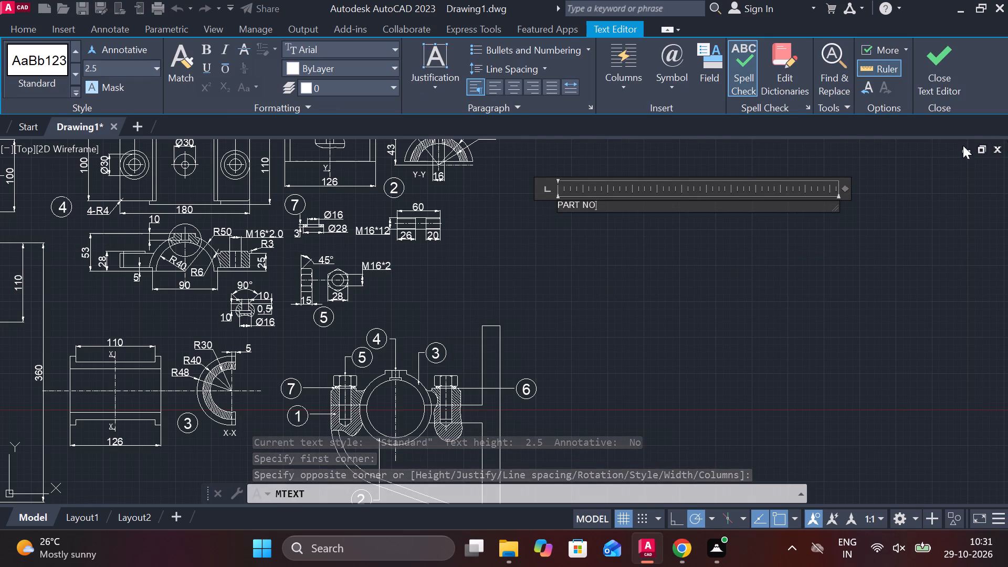
{"action": "left_click", "coordinate": [937, 67]}
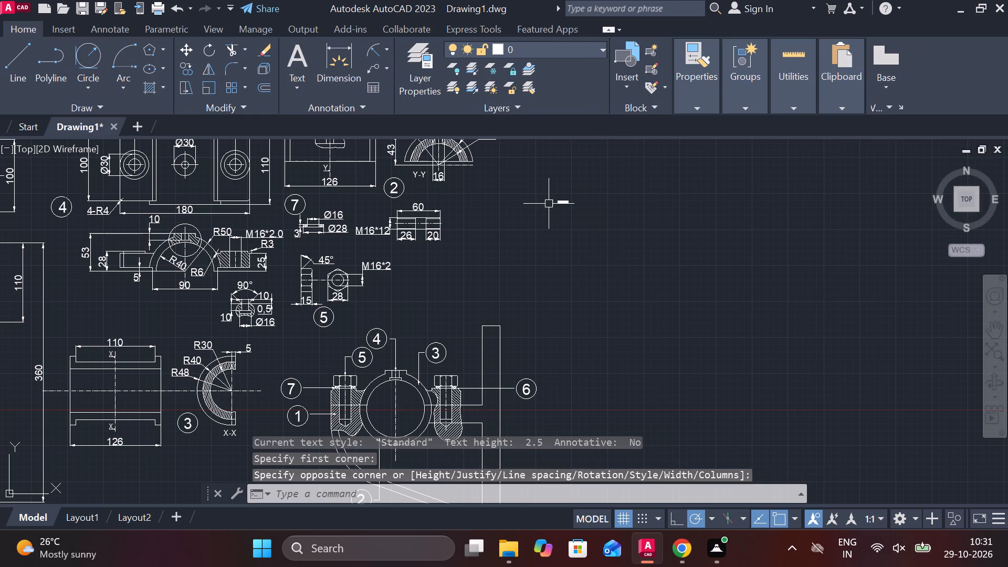
Set the text height of the PART NO label to 10.
{"action": "scroll", "coordinate": [584, 222], "scroll_direction": "up", "scroll_amount": 2}
{"action": "middle_click_drag", "start_coordinate": [586, 221], "coordinate": [636, 303]}
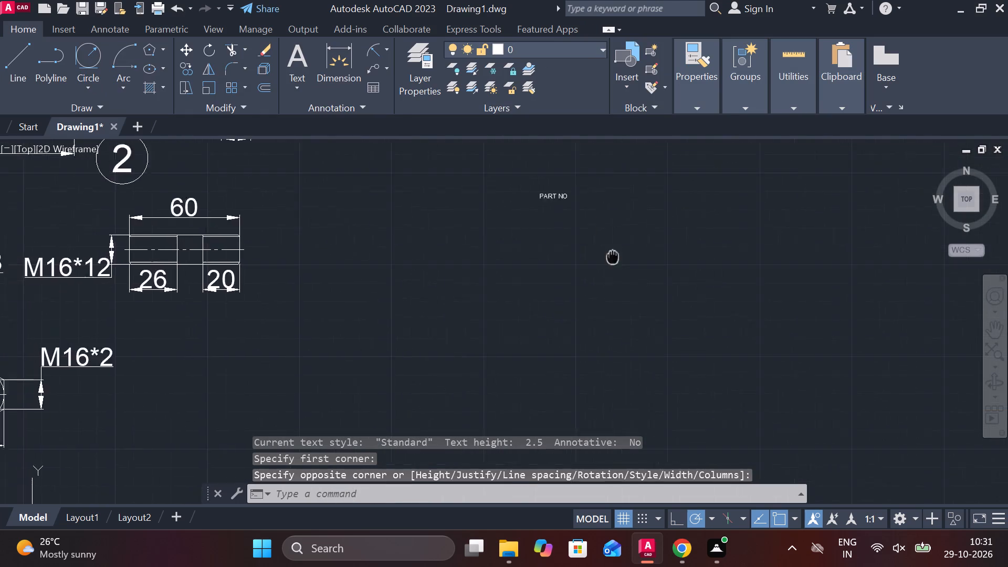
{"action": "middle_click_drag", "start_coordinate": [636, 303], "coordinate": [739, 355]}
{"action": "scroll", "coordinate": [740, 341], "scroll_direction": "down", "scroll_amount": 2}
{"action": "middle_click_drag", "start_coordinate": [745, 359], "coordinate": [684, 339]}
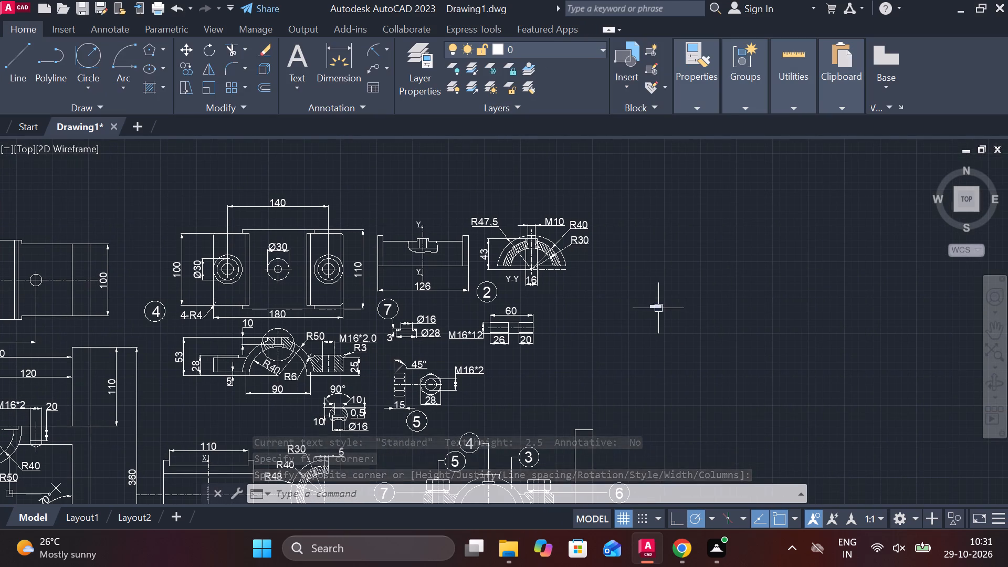
{"action": "double_click", "coordinate": [658, 308]}
{"action": "scroll", "coordinate": [658, 308], "scroll_direction": "up", "scroll_amount": 3}
{"action": "left_click_drag", "start_coordinate": [753, 321], "coordinate": [598, 315]}
{"action": "left_click", "coordinate": [113, 63]}
{"action": "type", "text": "10"}
{"action": "key", "text": "Return"}
{"action": "left_click", "coordinate": [940, 92]}
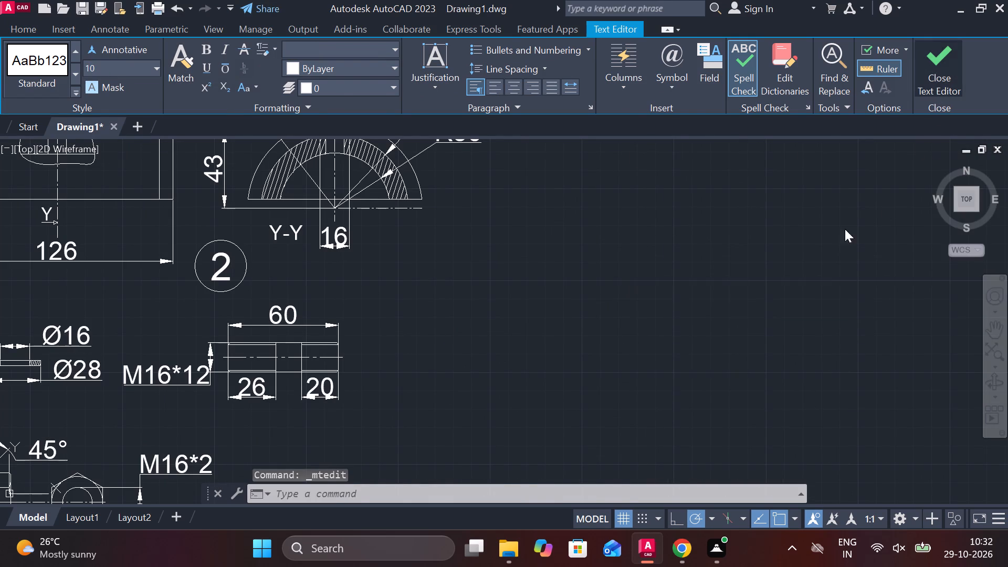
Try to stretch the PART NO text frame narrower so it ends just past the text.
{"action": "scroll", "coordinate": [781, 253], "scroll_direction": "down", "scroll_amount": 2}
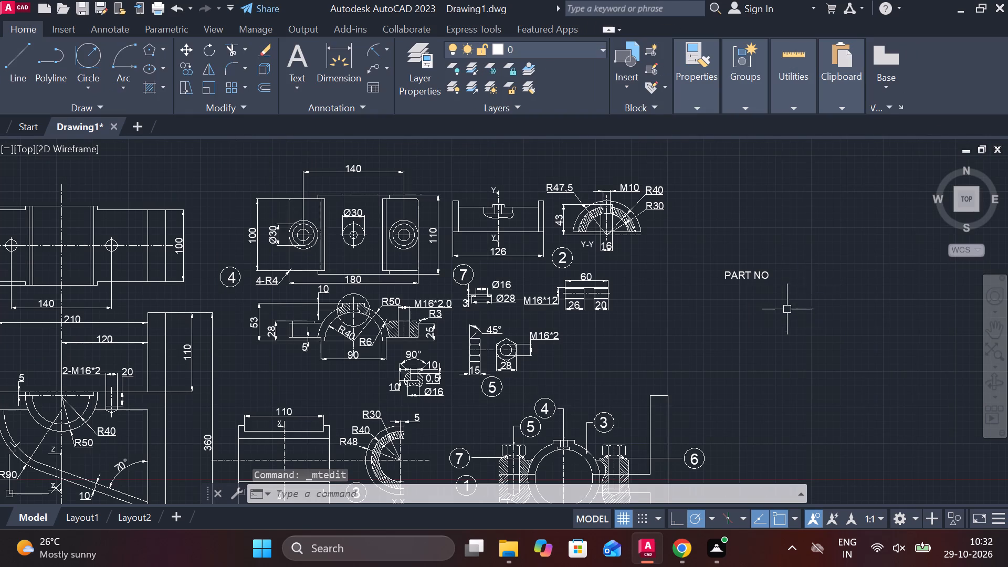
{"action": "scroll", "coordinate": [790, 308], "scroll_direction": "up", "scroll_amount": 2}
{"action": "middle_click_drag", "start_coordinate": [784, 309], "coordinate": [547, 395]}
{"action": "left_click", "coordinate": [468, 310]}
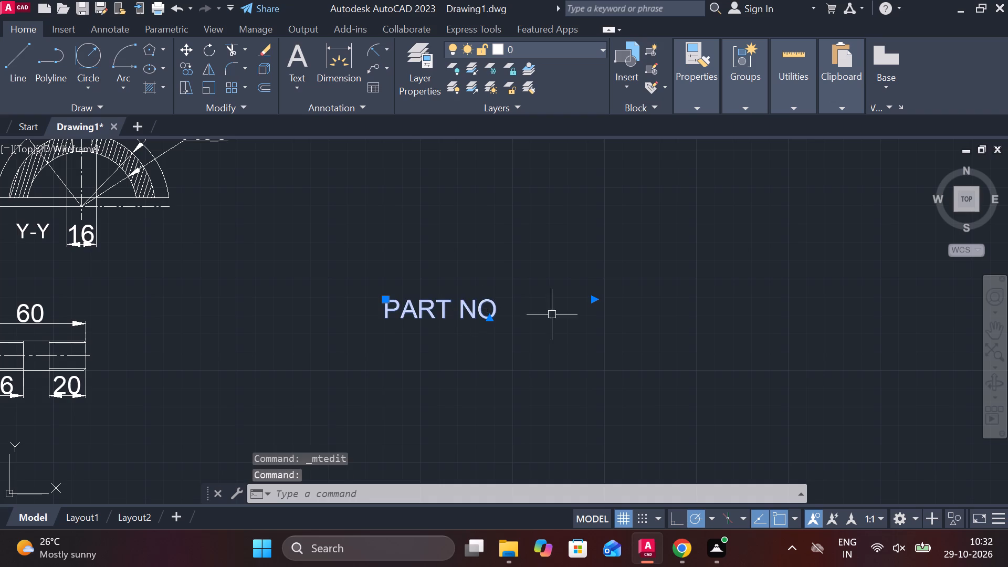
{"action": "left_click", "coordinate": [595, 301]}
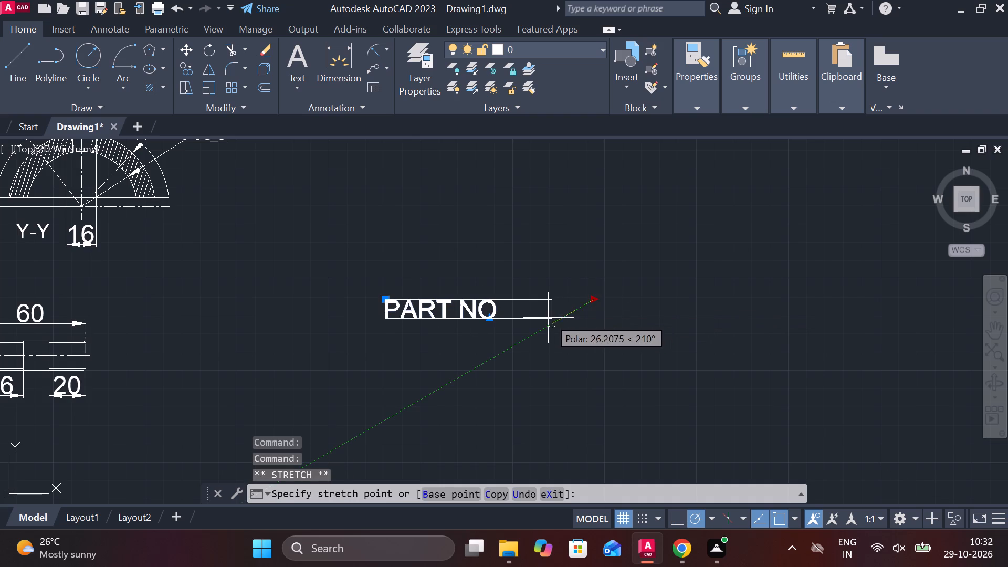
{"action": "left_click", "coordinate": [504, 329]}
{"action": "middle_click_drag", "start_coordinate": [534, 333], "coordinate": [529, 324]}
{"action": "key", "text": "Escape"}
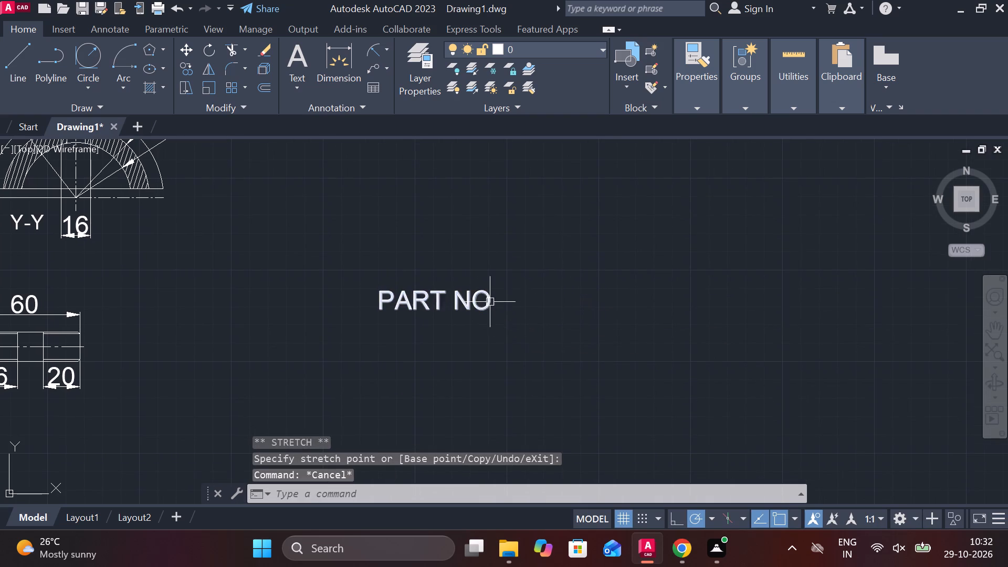
Narrow the PART NO text frame in the text editor to fit closely around the words.
{"action": "triple_click", "coordinate": [490, 301]}
{"action": "left_click", "coordinate": [589, 299]}
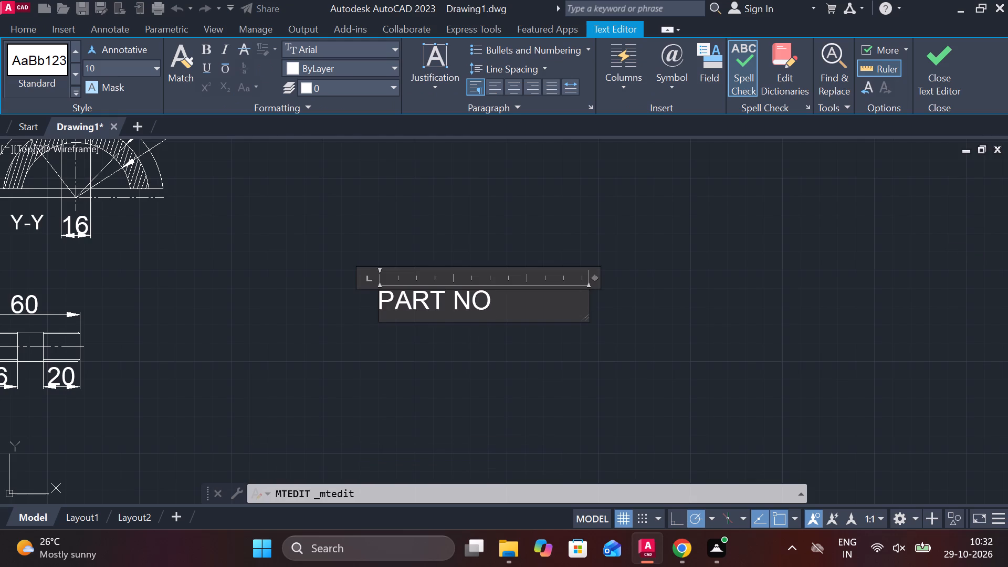
{"action": "left_click", "coordinate": [529, 308]}
{"action": "left_click", "coordinate": [588, 299]}
{"action": "left_click_drag", "start_coordinate": [555, 300], "coordinate": [538, 301]}
{"action": "left_click_drag", "start_coordinate": [585, 319], "coordinate": [511, 314]}
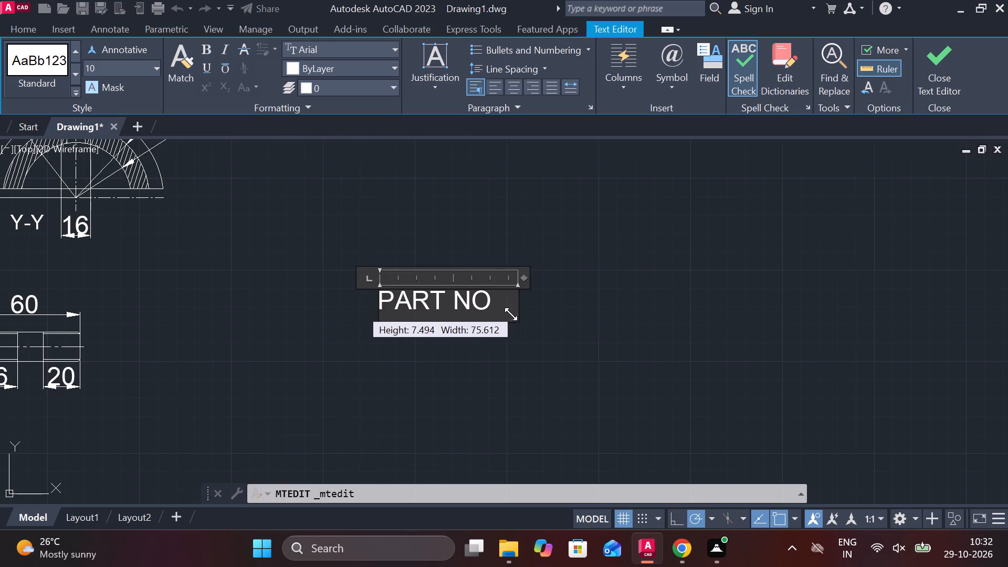
{"action": "left_click_drag", "start_coordinate": [511, 314], "coordinate": [489, 314]}
{"action": "left_click", "coordinate": [936, 82]}
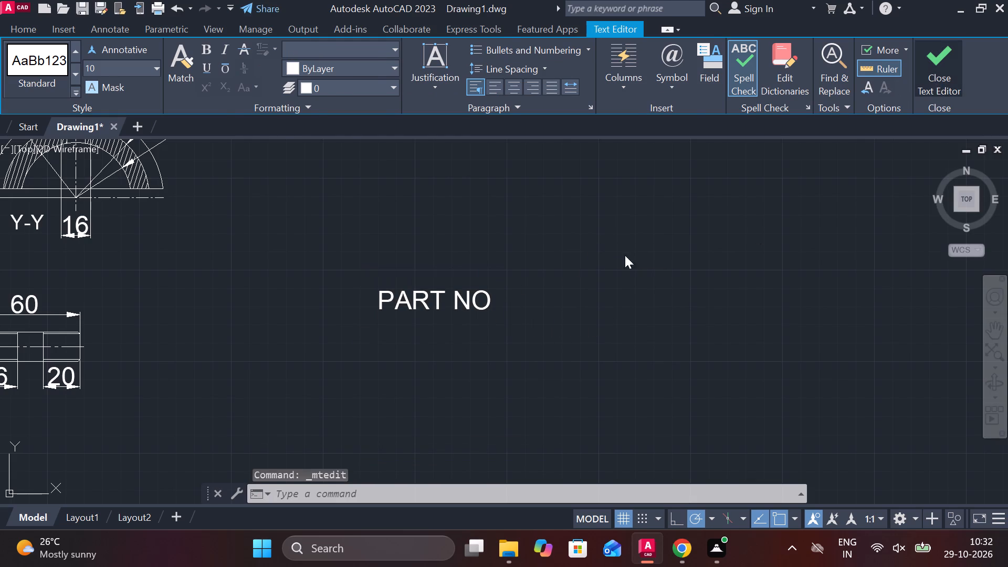
{"action": "middle_click_drag", "start_coordinate": [520, 301], "coordinate": [499, 212]}
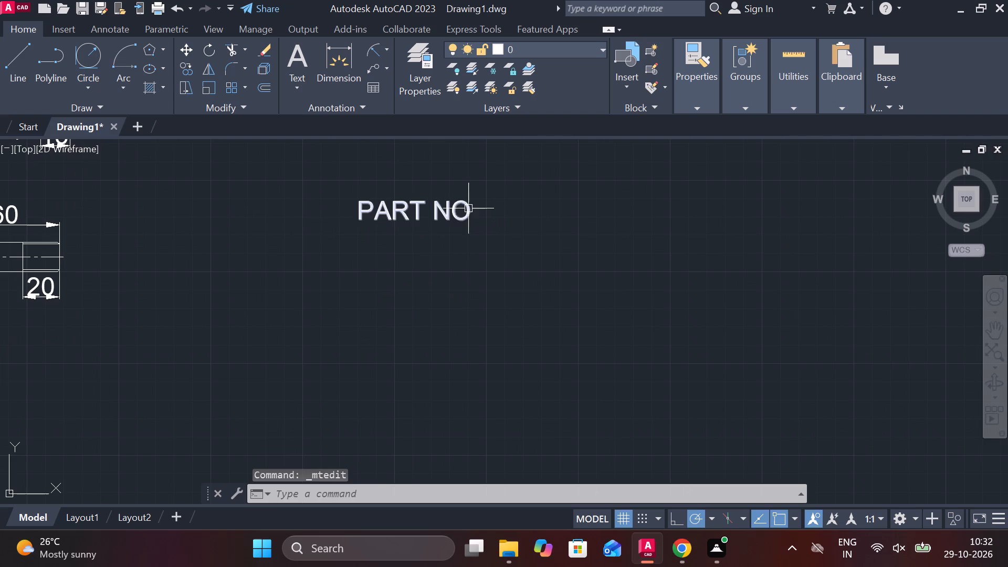
{"action": "left_click", "coordinate": [414, 212]}
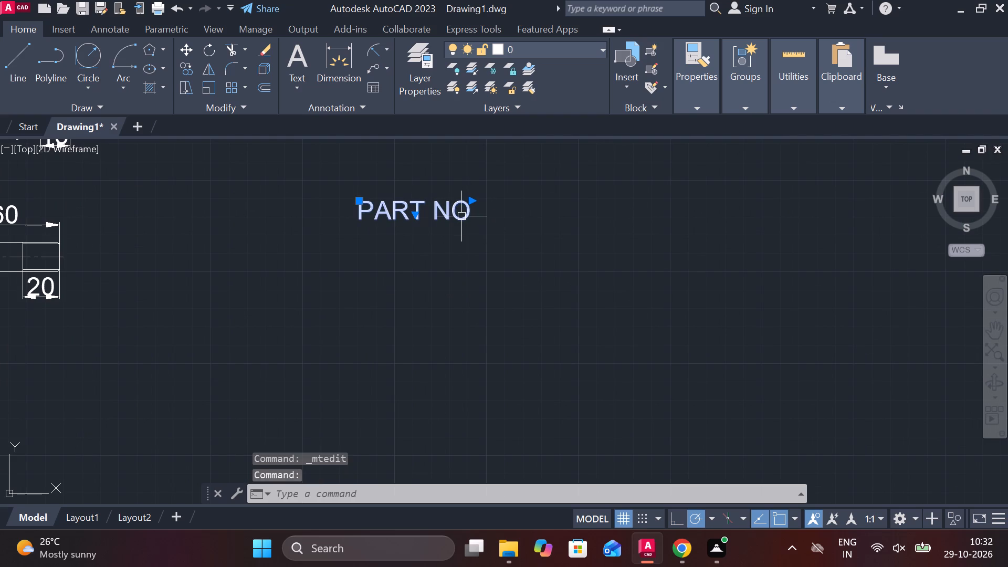
{"action": "key", "text": "Escape"}
Draw a long horizontal line just above the PART NO text, starting slightly before it and extending well past it.
{"action": "left_click", "coordinate": [16, 55]}
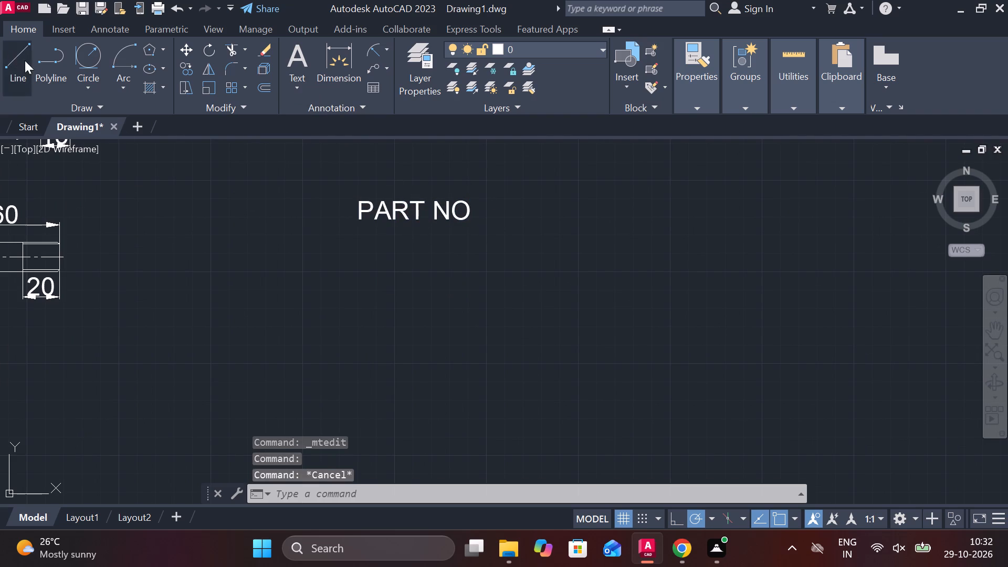
{"action": "scroll", "coordinate": [311, 177], "scroll_direction": "up", "scroll_amount": 1}
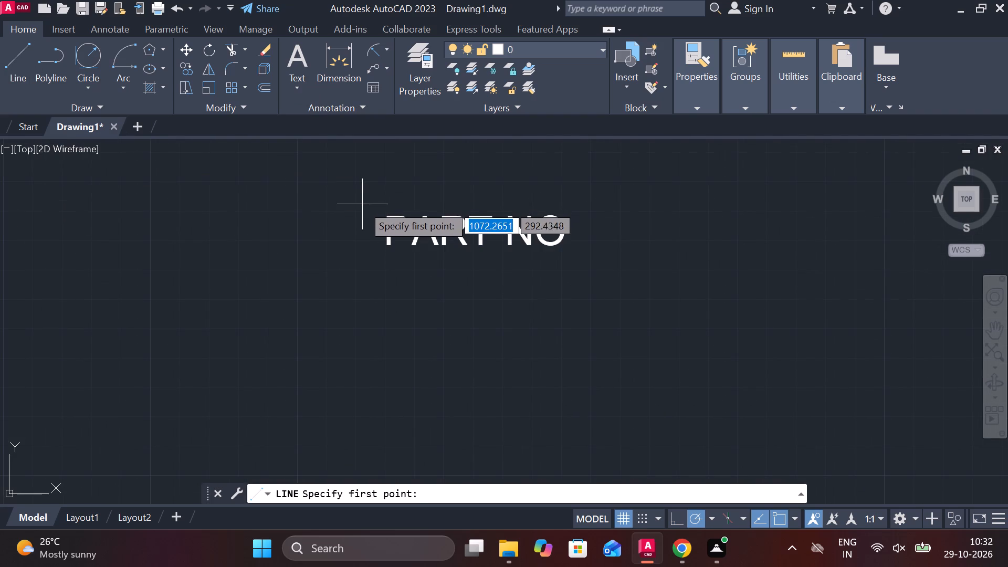
{"action": "left_click", "coordinate": [362, 205]}
{"action": "scroll", "coordinate": [618, 203], "scroll_direction": "down", "scroll_amount": 1}
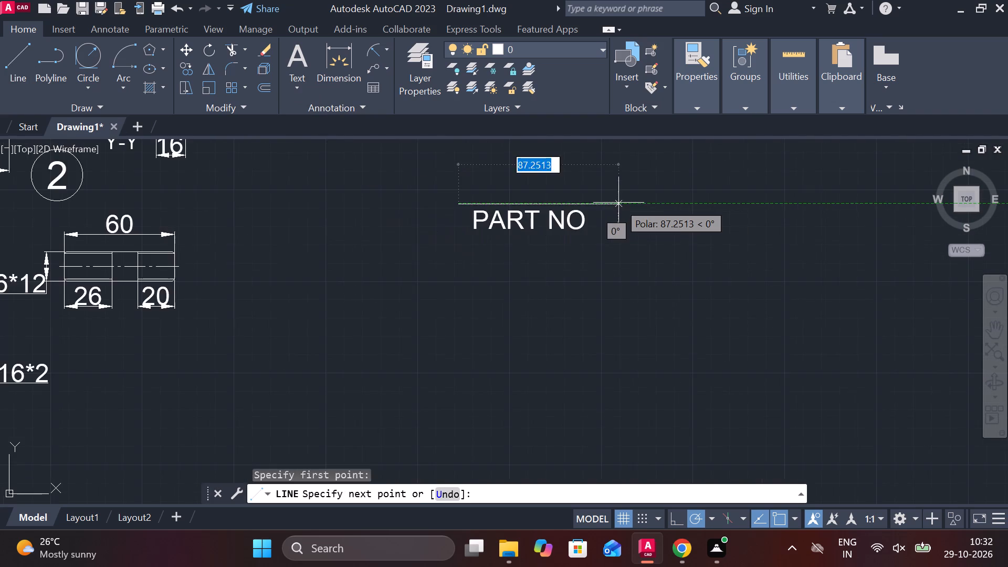
{"action": "middle_click_drag", "start_coordinate": [618, 203], "coordinate": [485, 175]}
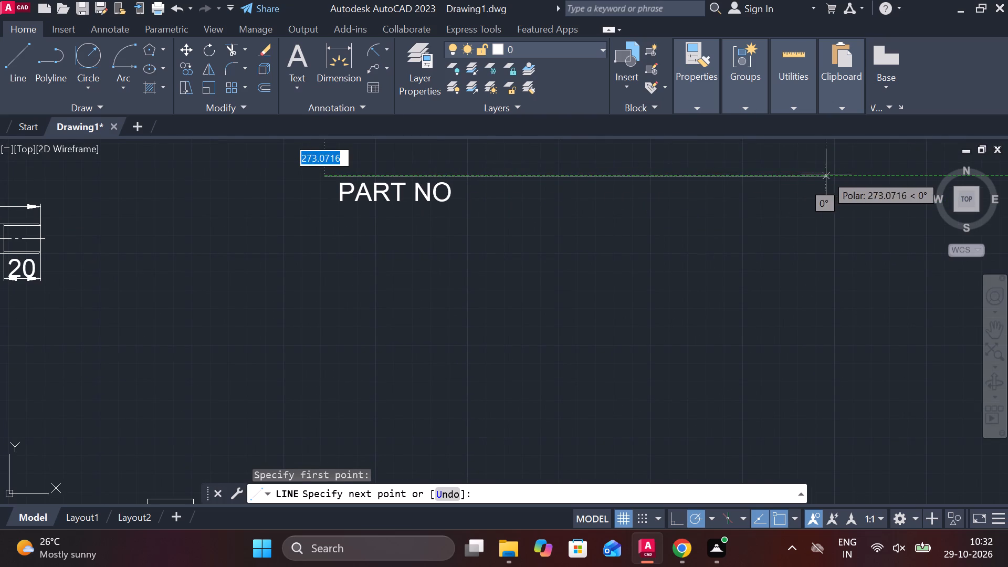
{"action": "scroll", "coordinate": [826, 174], "scroll_direction": "down", "scroll_amount": 1}
{"action": "left_click", "coordinate": [845, 173]}
{"action": "key", "text": "Escape"}
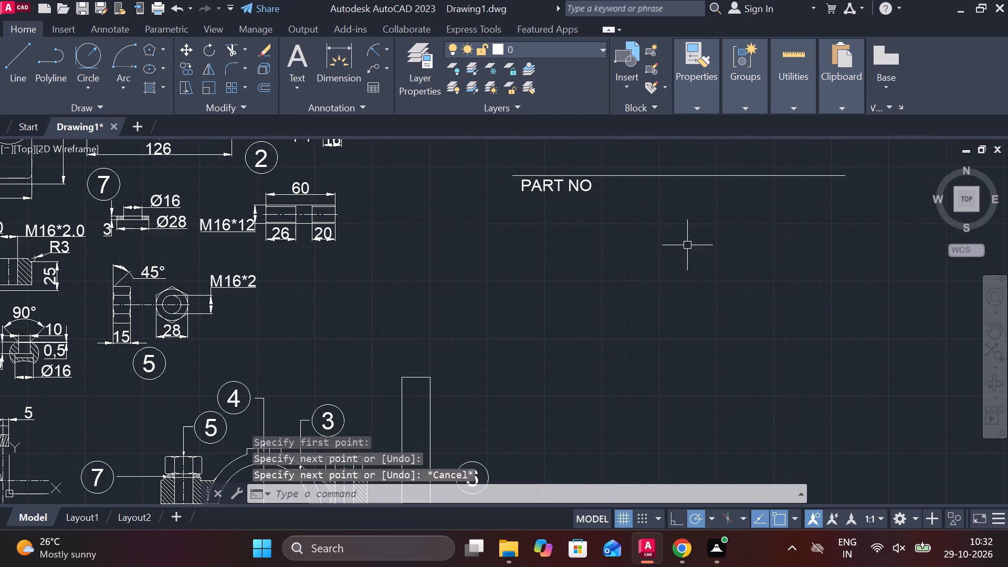
Draw the remaining three sides of the PART NO cell with lines, about 20 units high, closing on the top line.
{"action": "key", "text": "l"}
{"action": "key", "text": "Return"}
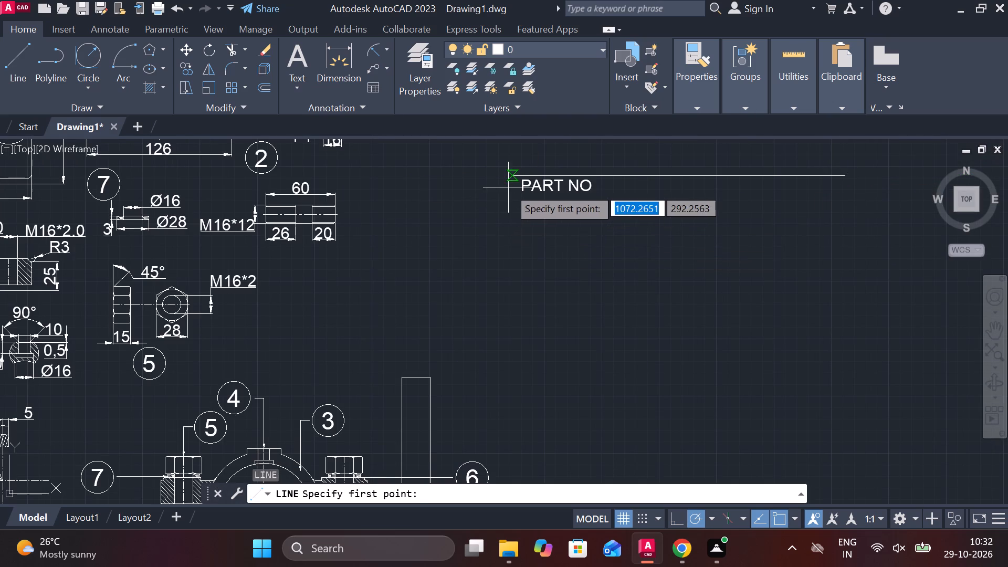
{"action": "left_click", "coordinate": [508, 187]}
{"action": "scroll", "coordinate": [522, 219], "scroll_direction": "up", "scroll_amount": 2}
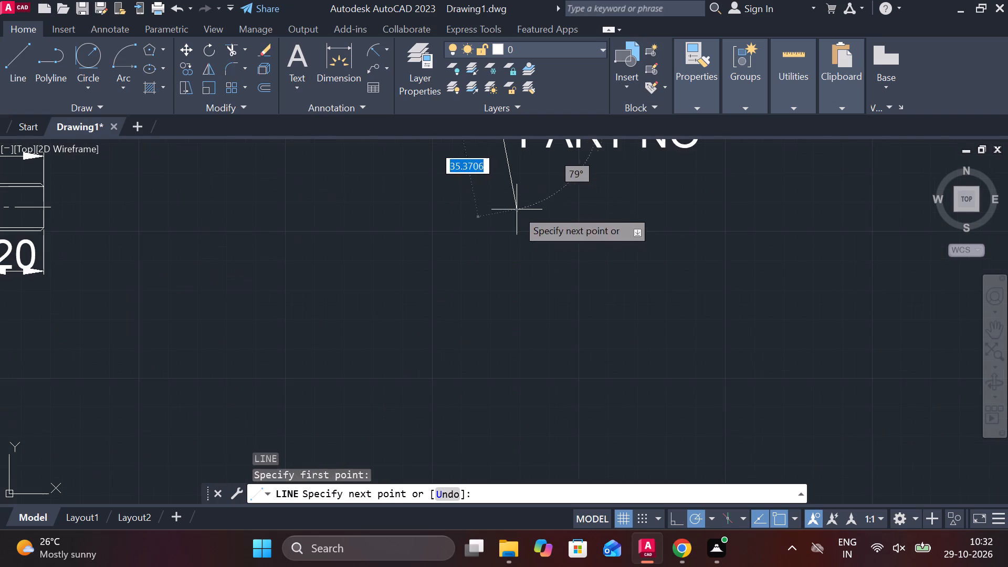
{"action": "middle_click_drag", "start_coordinate": [507, 195], "coordinate": [479, 270]}
{"action": "left_click", "coordinate": [476, 242]}
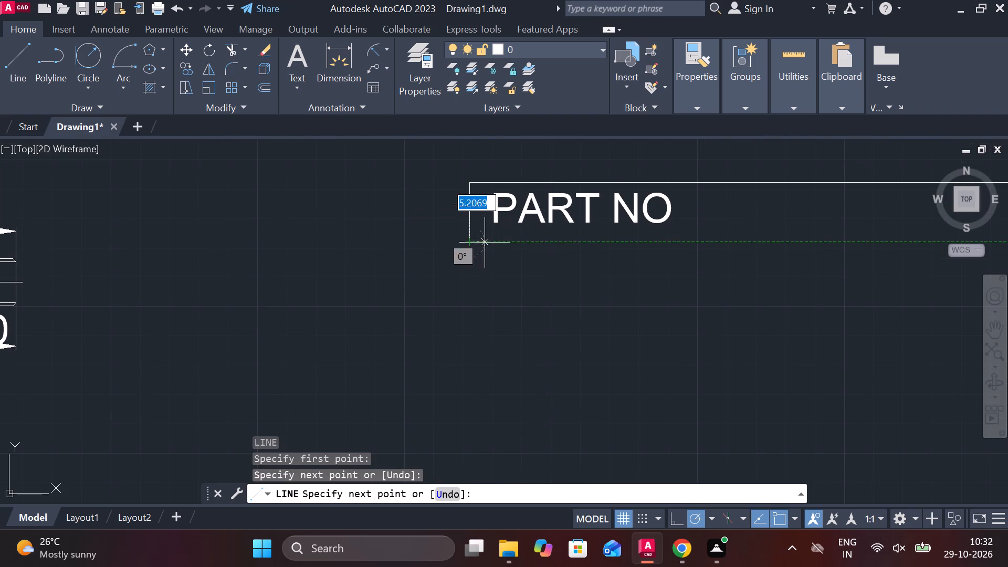
{"action": "left_click", "coordinate": [689, 247]}
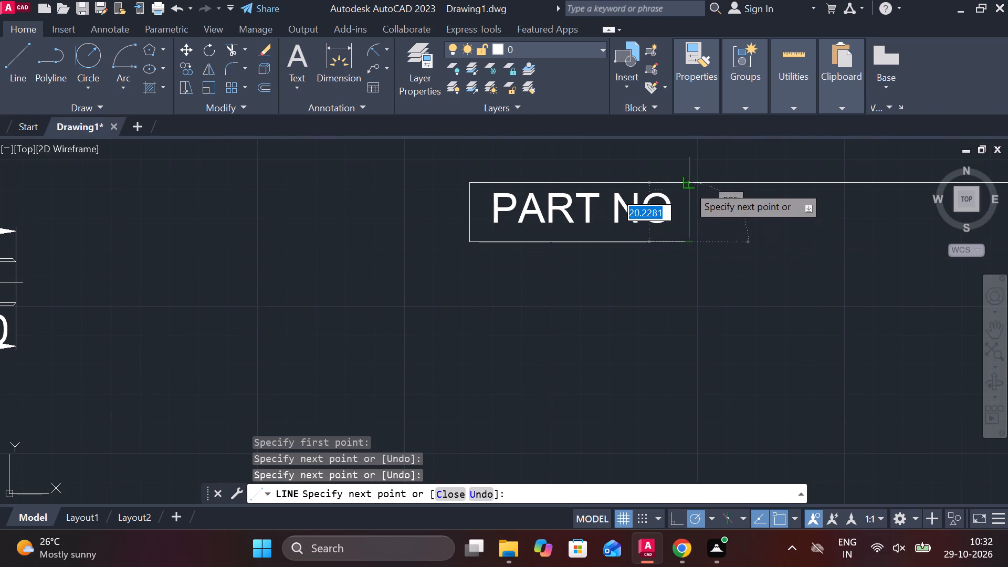
{"action": "left_click", "coordinate": [688, 184]}
{"action": "key", "text": "Escape"}
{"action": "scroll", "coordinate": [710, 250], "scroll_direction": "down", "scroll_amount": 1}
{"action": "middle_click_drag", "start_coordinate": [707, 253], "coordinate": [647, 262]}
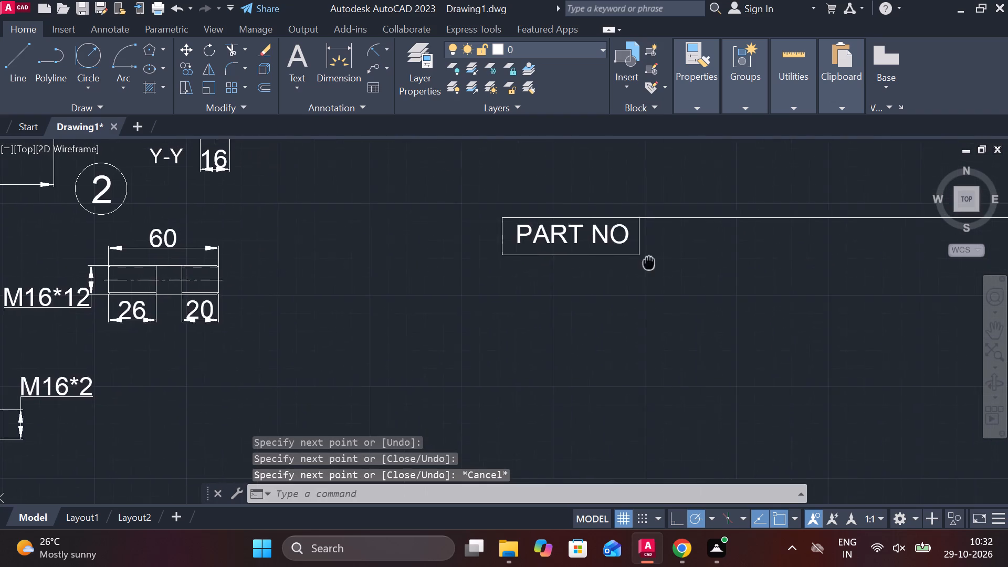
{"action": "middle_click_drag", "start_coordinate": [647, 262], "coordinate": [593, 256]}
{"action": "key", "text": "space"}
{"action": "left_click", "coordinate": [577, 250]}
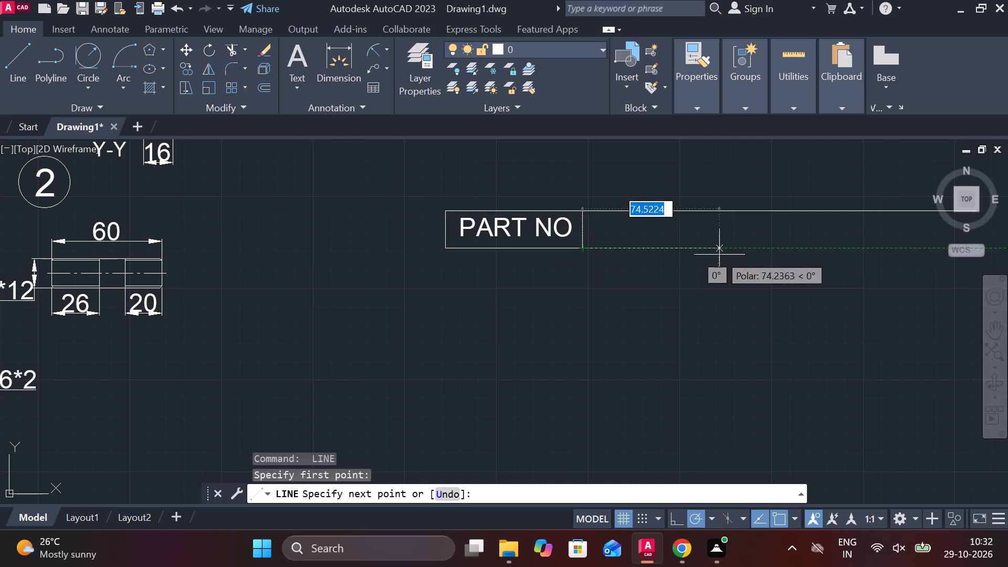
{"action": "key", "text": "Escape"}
Copy the PART NO text horizontally about 92 units into the second column position under the top line.
{"action": "left_click", "coordinate": [476, 234]}
{"action": "type", "text": "CO"}
{"action": "key", "text": "Return"}
{"action": "left_click", "coordinate": [476, 234]}
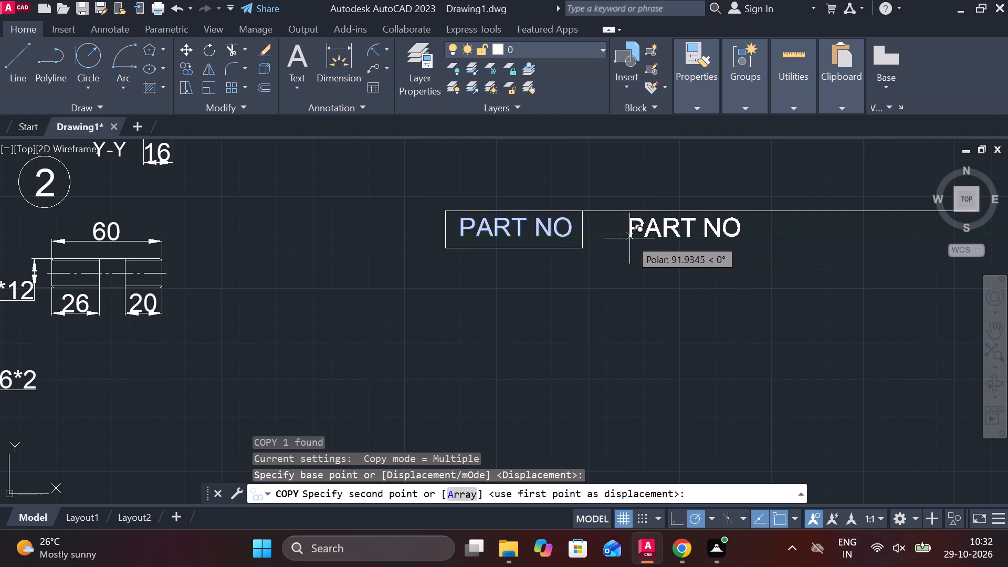
{"action": "left_click", "coordinate": [629, 238]}
{"action": "middle_click_drag", "start_coordinate": [645, 241], "coordinate": [442, 277]}
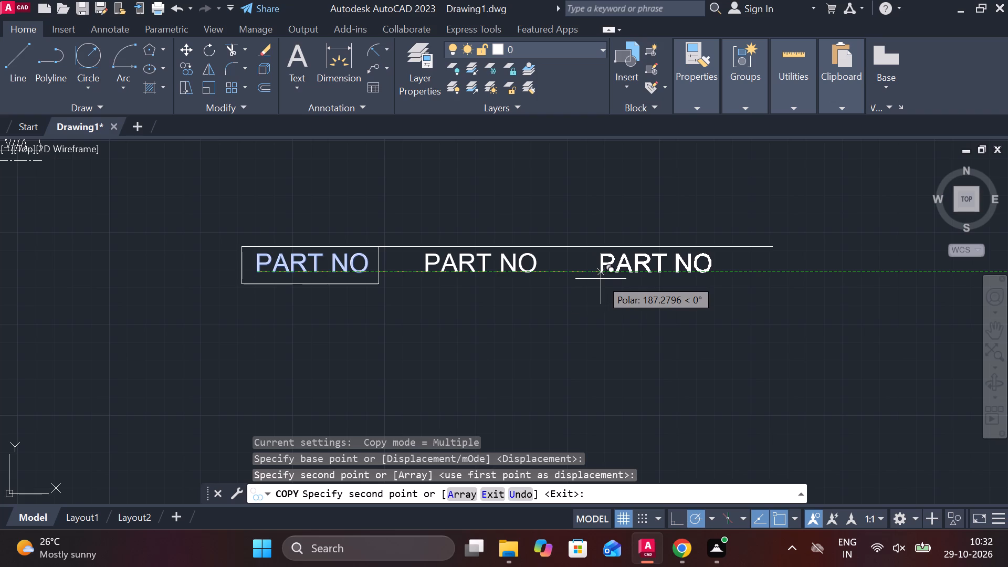
{"action": "key", "text": "Escape"}
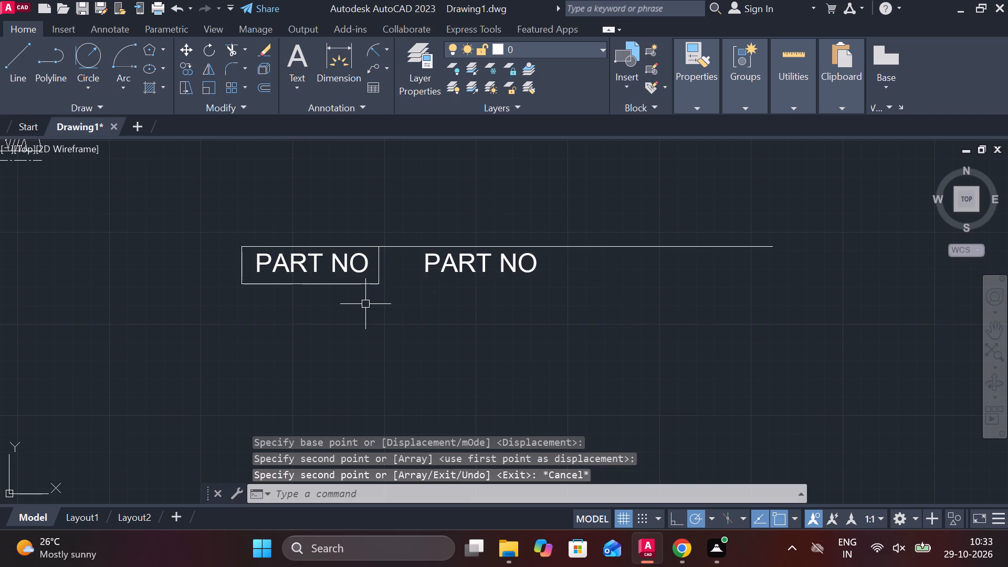
Add a multiline text reading 1 just below the first PART NO cell.
{"action": "scroll", "coordinate": [308, 254], "scroll_direction": "down", "scroll_amount": 1}
{"action": "middle_click_drag", "start_coordinate": [316, 276], "coordinate": [357, 278]}
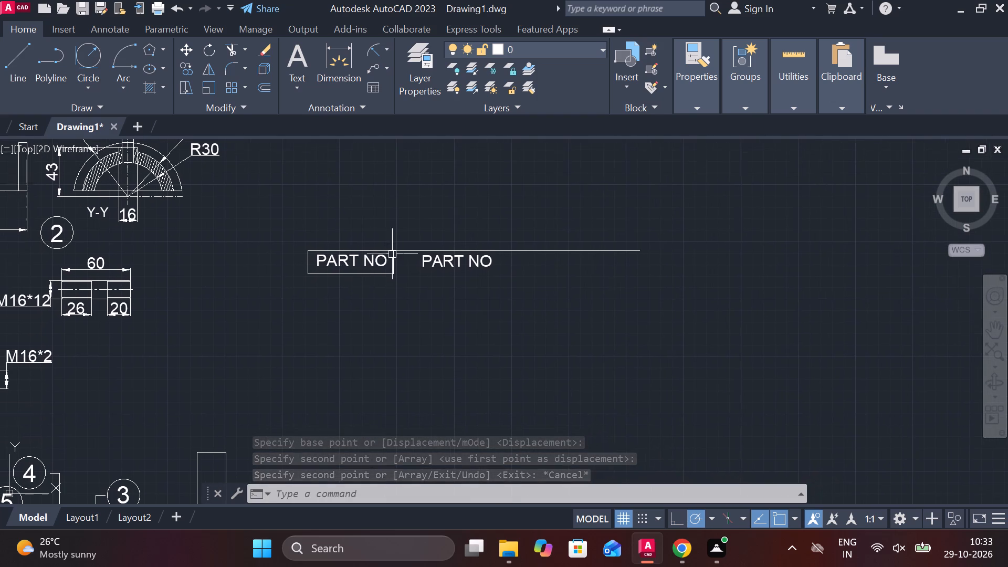
{"action": "scroll", "coordinate": [331, 298], "scroll_direction": "up", "scroll_amount": 1}
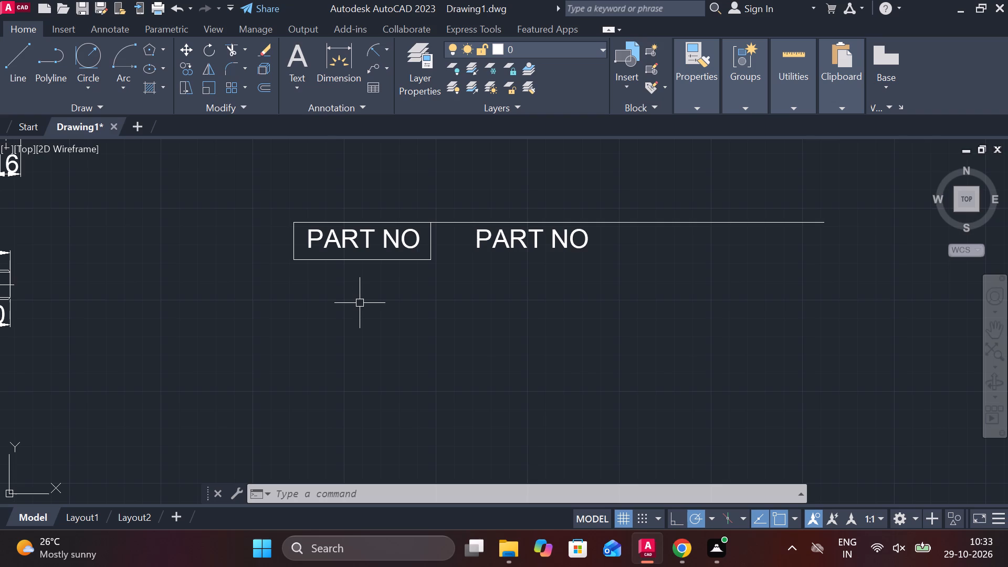
{"action": "type", "text": "T"}
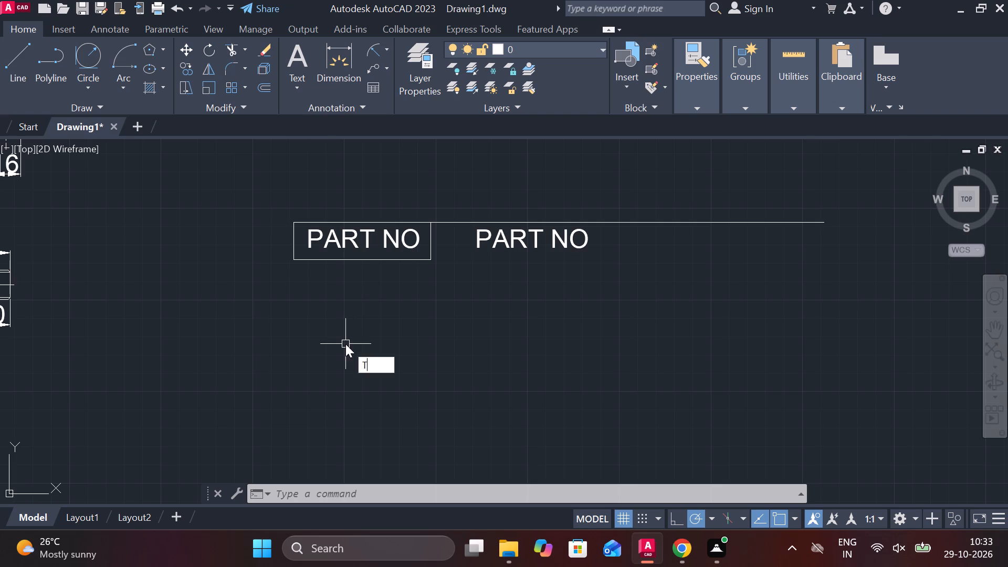
{"action": "key", "text": "space"}
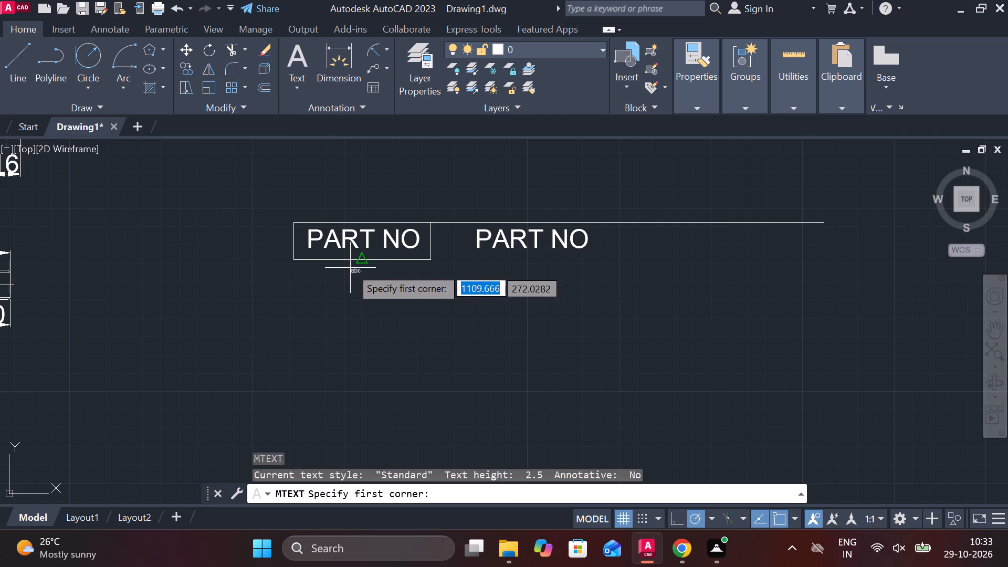
{"action": "scroll", "coordinate": [350, 266], "scroll_direction": "up", "scroll_amount": 2}
{"action": "left_click", "coordinate": [343, 276]}
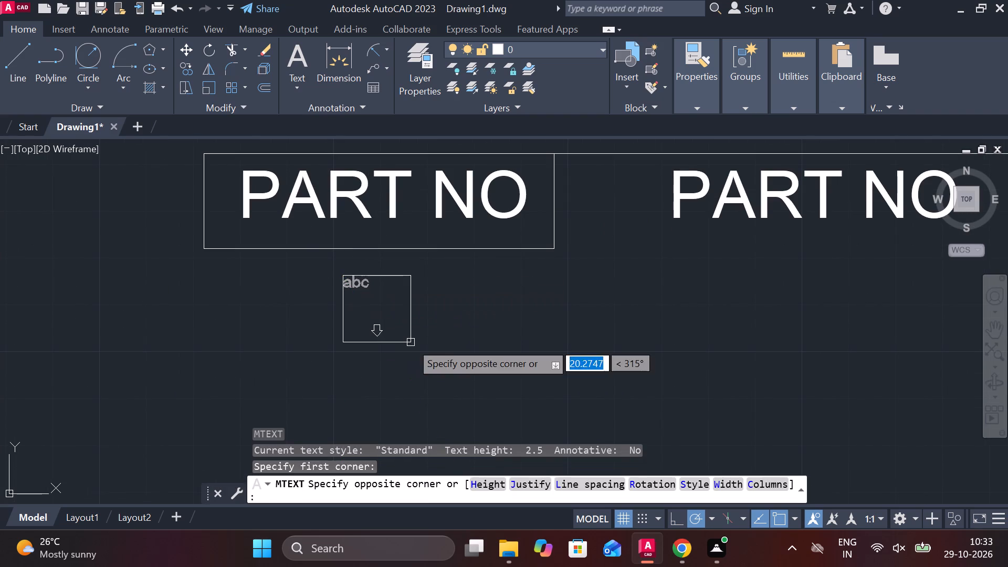
{"action": "left_click", "coordinate": [411, 342]}
{"action": "key", "text": "1"}
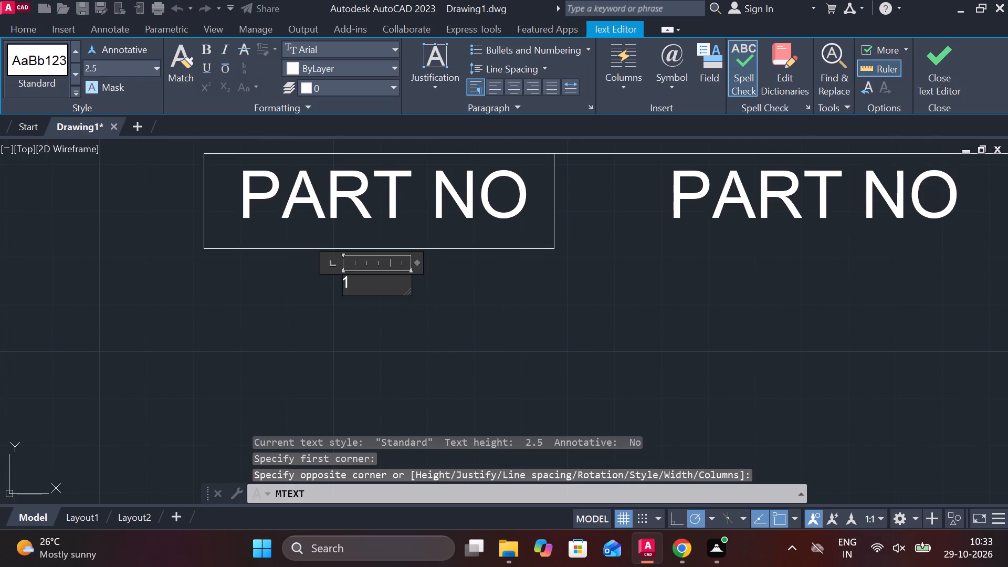
{"action": "left_click", "coordinate": [372, 291]}
{"action": "left_click", "coordinate": [332, 291]}
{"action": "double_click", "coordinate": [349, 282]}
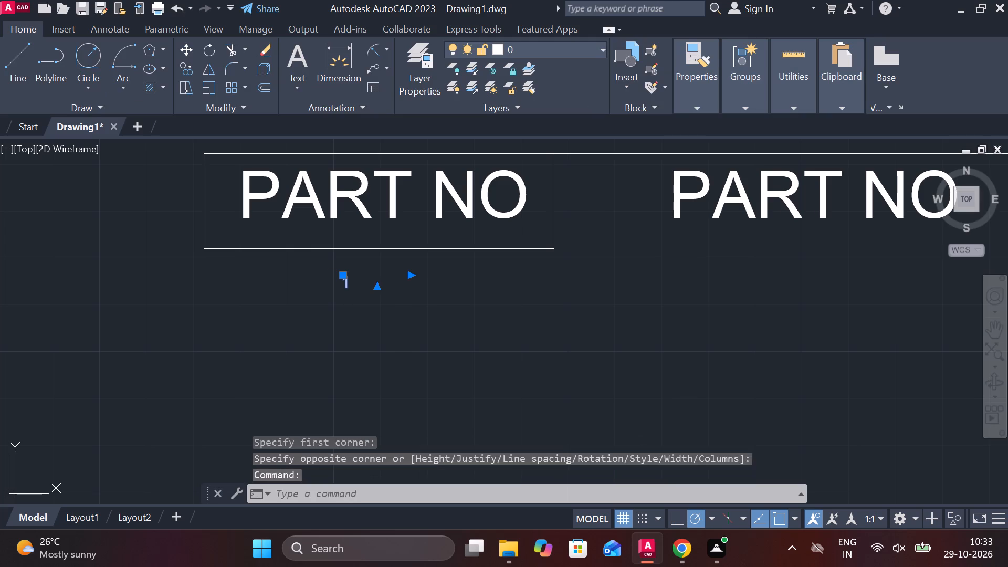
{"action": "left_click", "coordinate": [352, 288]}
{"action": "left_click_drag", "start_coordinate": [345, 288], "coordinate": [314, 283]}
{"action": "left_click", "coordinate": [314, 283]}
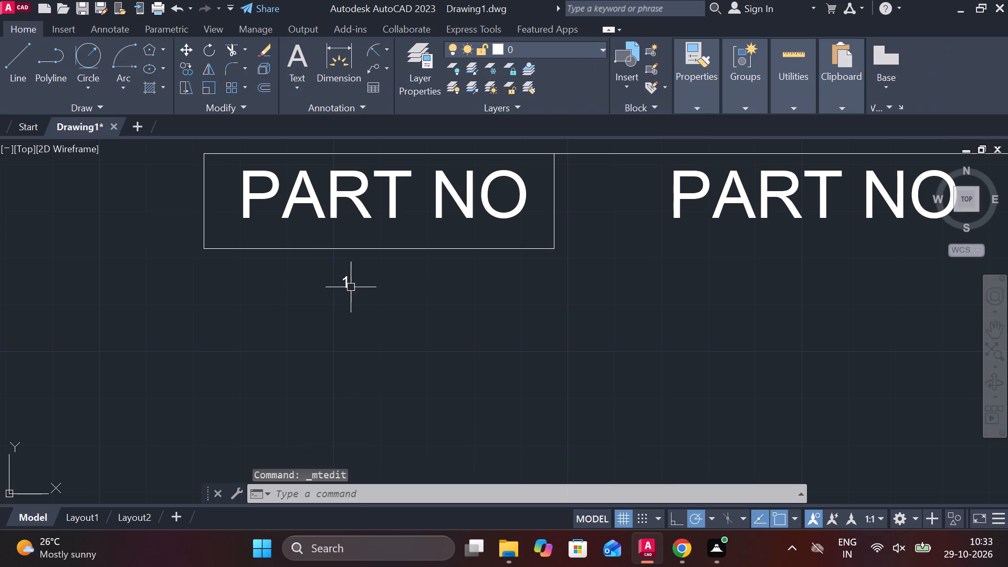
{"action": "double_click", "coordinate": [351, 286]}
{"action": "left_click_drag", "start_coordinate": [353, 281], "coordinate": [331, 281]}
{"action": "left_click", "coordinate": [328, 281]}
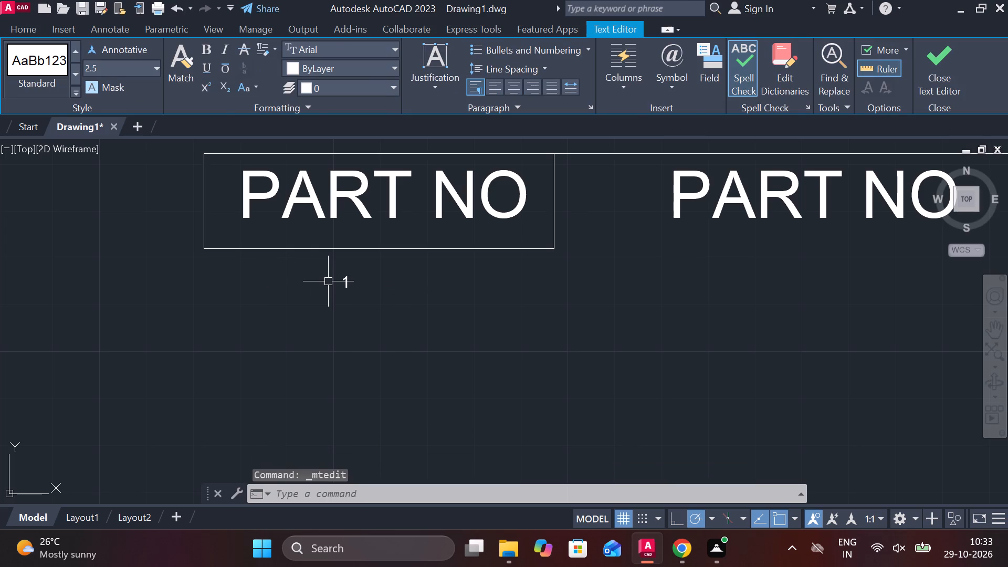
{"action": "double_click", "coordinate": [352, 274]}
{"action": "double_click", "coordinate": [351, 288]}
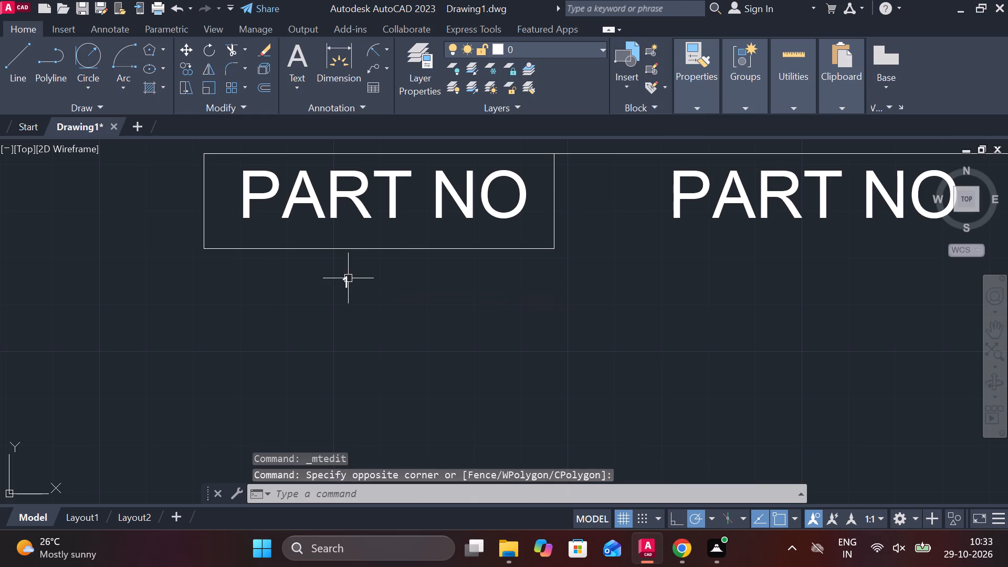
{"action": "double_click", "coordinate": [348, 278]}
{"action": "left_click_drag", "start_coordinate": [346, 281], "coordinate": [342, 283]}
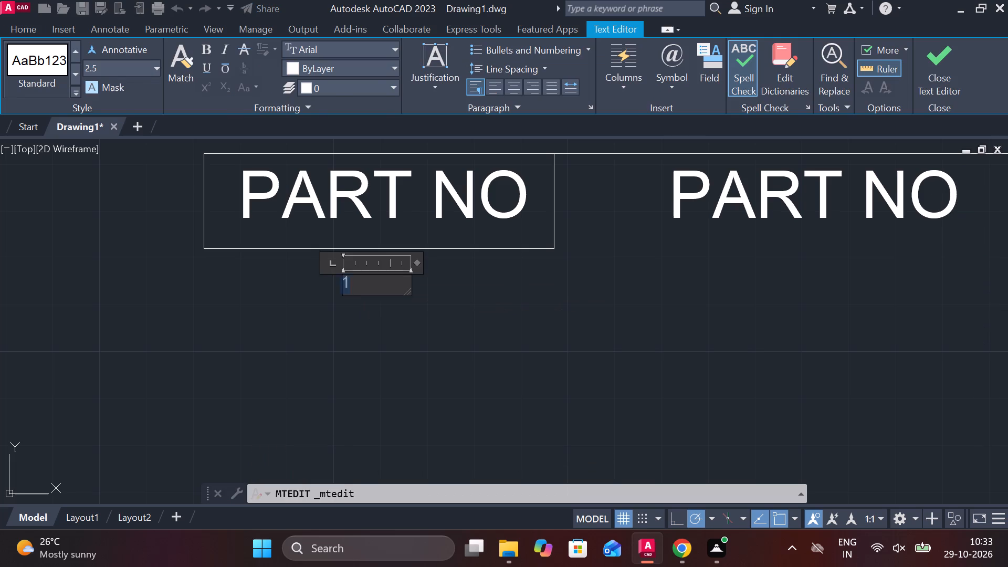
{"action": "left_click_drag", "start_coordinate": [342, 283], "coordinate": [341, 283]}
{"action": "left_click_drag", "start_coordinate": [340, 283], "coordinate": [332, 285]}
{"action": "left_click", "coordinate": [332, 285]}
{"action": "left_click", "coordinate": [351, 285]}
Set the text height of the number 1 below the PART NO cell to 10.
{"action": "double_click", "coordinate": [347, 282]}
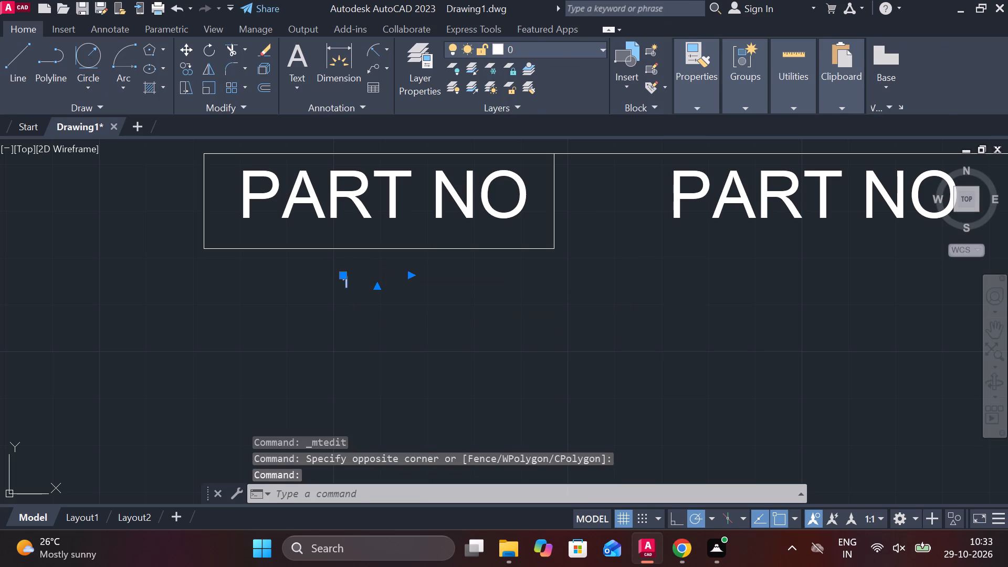
{"action": "scroll", "coordinate": [347, 282], "scroll_direction": "up", "scroll_amount": 6}
{"action": "left_click_drag", "start_coordinate": [356, 284], "coordinate": [345, 285]}
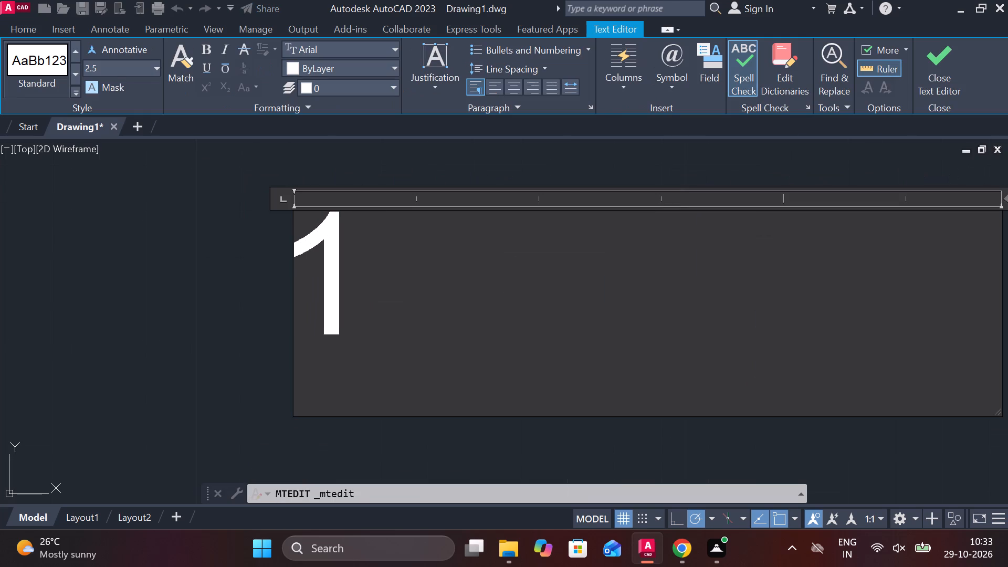
{"action": "left_click", "coordinate": [342, 283]}
{"action": "left_click", "coordinate": [339, 283]}
{"action": "left_click", "coordinate": [331, 284]}
{"action": "left_click_drag", "start_coordinate": [331, 284], "coordinate": [326, 284]}
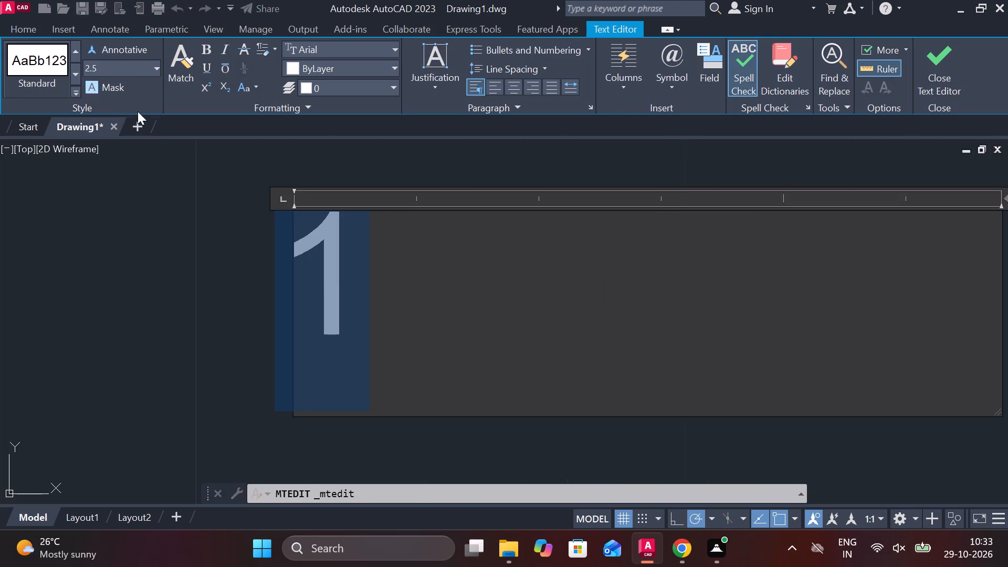
{"action": "left_click", "coordinate": [111, 72]}
{"action": "type", "text": "10"}
{"action": "key", "text": "Return"}
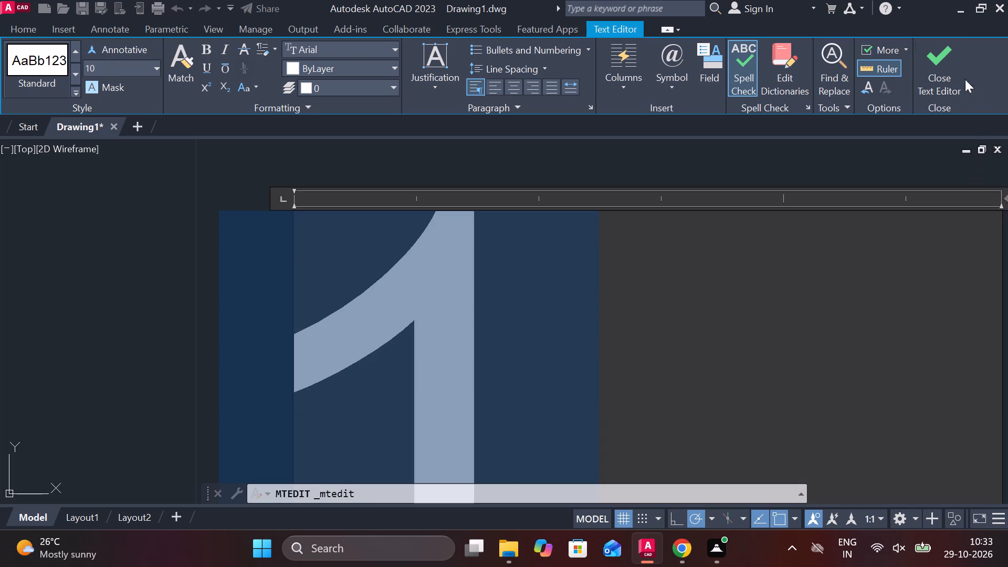
{"action": "left_click", "coordinate": [937, 69]}
Copy the PART NO cell's bottom line straight down as an 8-item array spaced about 18.8 units apart.
{"action": "scroll", "coordinate": [631, 389], "scroll_direction": "down", "scroll_amount": 6}
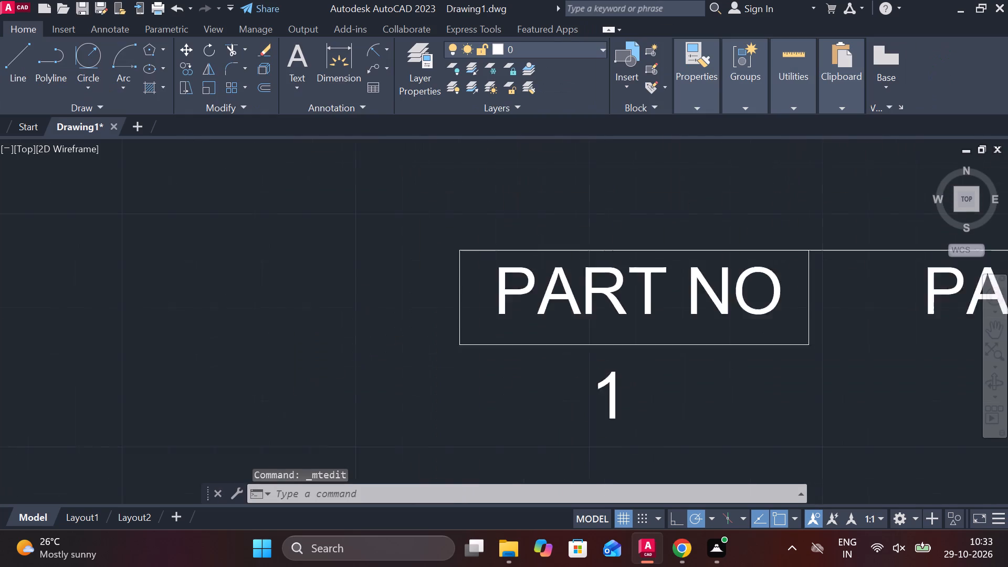
{"action": "scroll", "coordinate": [594, 344], "scroll_direction": "down", "scroll_amount": 1}
{"action": "middle_click_drag", "start_coordinate": [607, 398], "coordinate": [602, 398]}
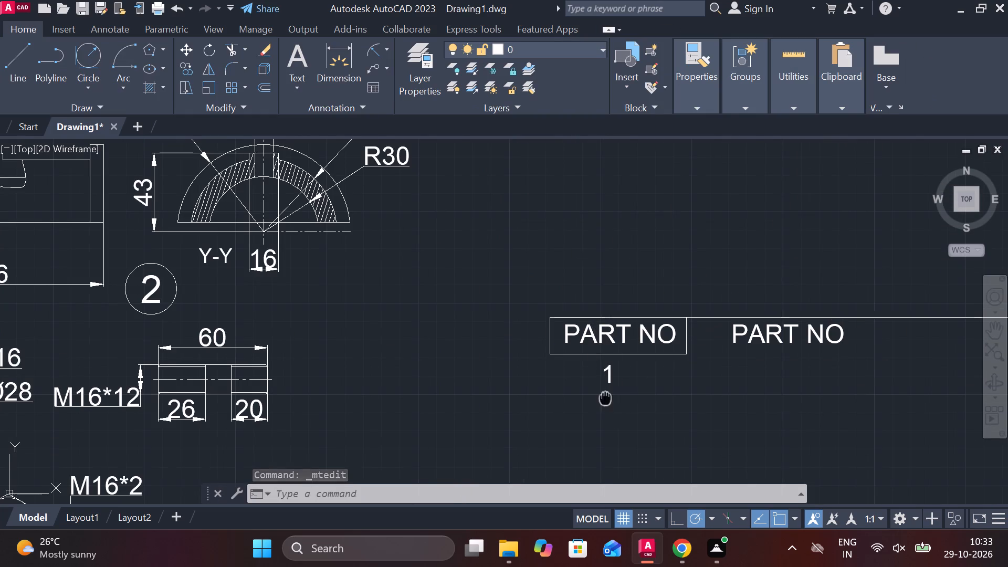
{"action": "middle_click_drag", "start_coordinate": [602, 398], "coordinate": [522, 351]}
{"action": "scroll", "coordinate": [518, 341], "scroll_direction": "up", "scroll_amount": 2}
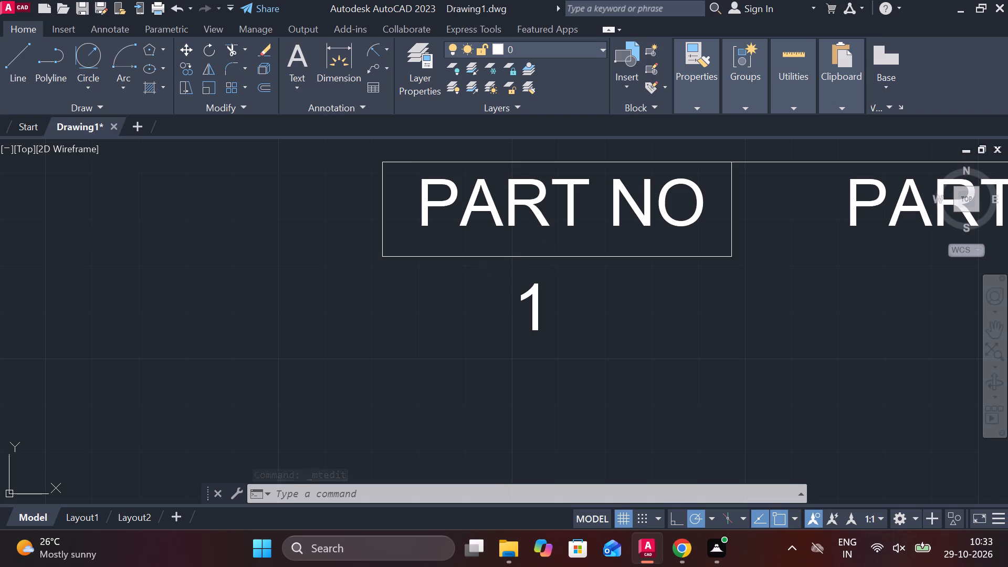
{"action": "left_click", "coordinate": [474, 259]}
{"action": "type", "text": "CO"}
{"action": "key", "text": "Return"}
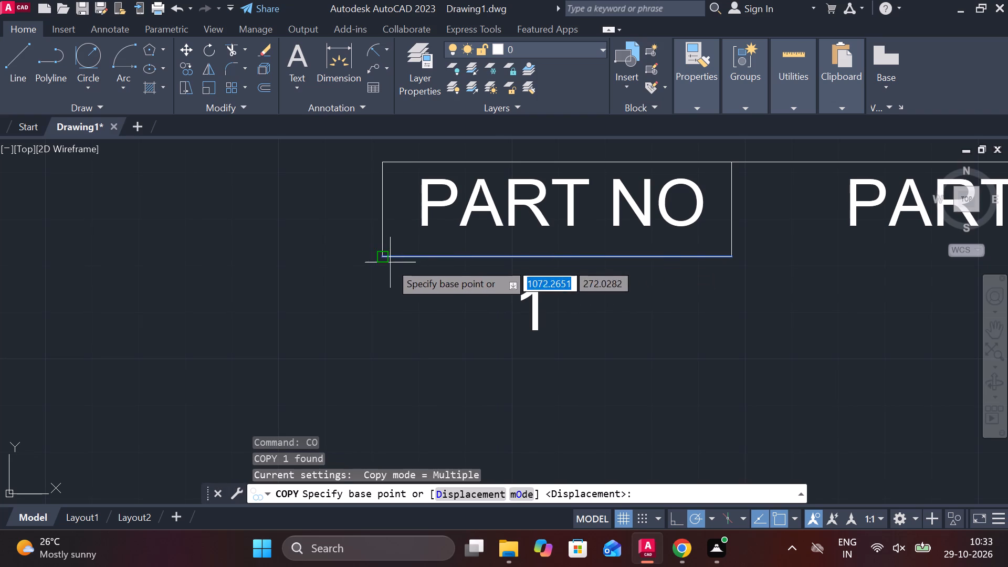
{"action": "left_click", "coordinate": [383, 259]}
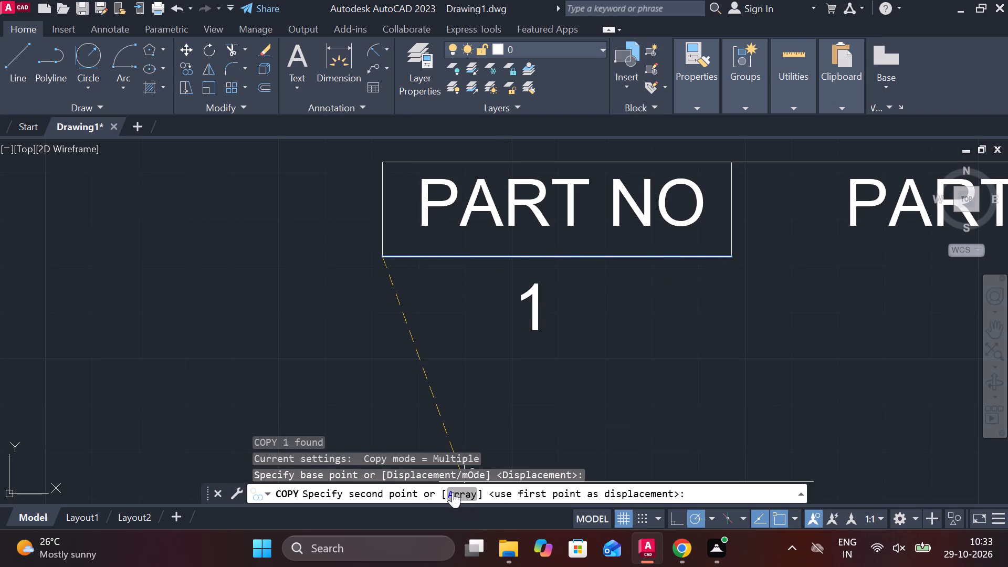
{"action": "left_click", "coordinate": [453, 492]}
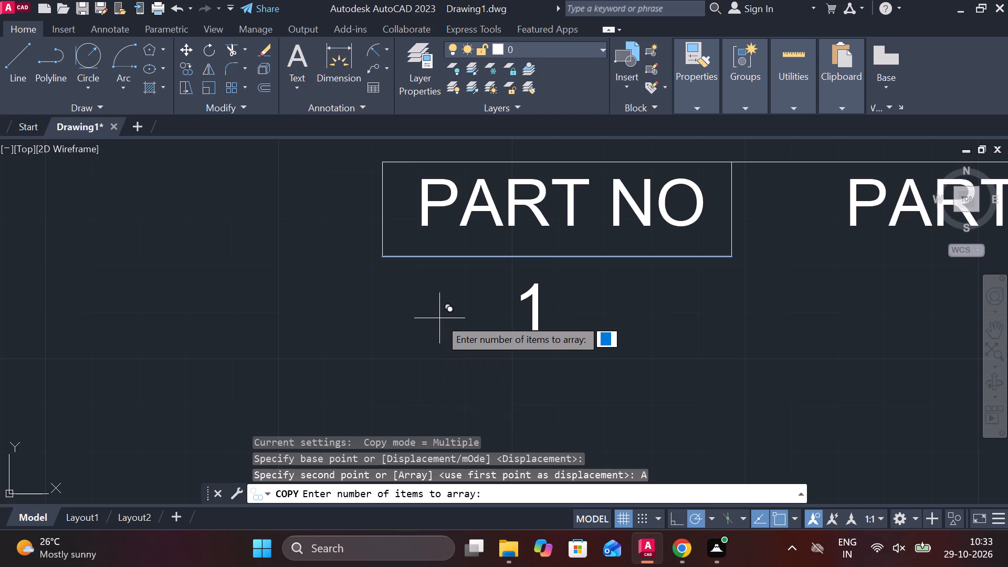
{"action": "key", "text": "8"}
{"action": "key", "text": "Return"}
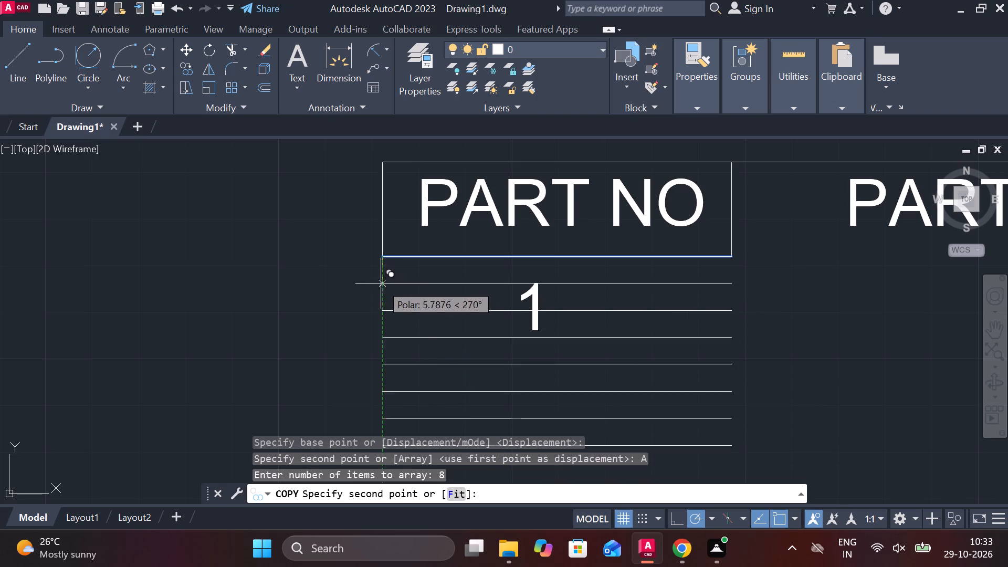
{"action": "middle_click_drag", "start_coordinate": [396, 296], "coordinate": [385, 272]}
{"action": "middle_click_drag", "start_coordinate": [385, 263], "coordinate": [385, 256]}
{"action": "scroll", "coordinate": [390, 223], "scroll_direction": "down", "scroll_amount": 1}
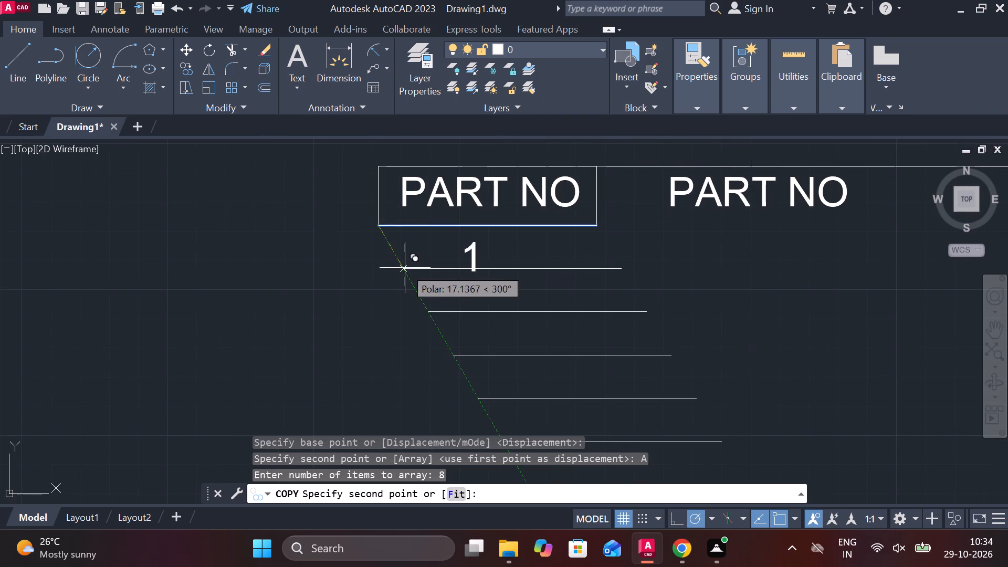
{"action": "middle_click_drag", "start_coordinate": [405, 269], "coordinate": [400, 177]}
{"action": "scroll", "coordinate": [400, 177], "scroll_direction": "down", "scroll_amount": 3}
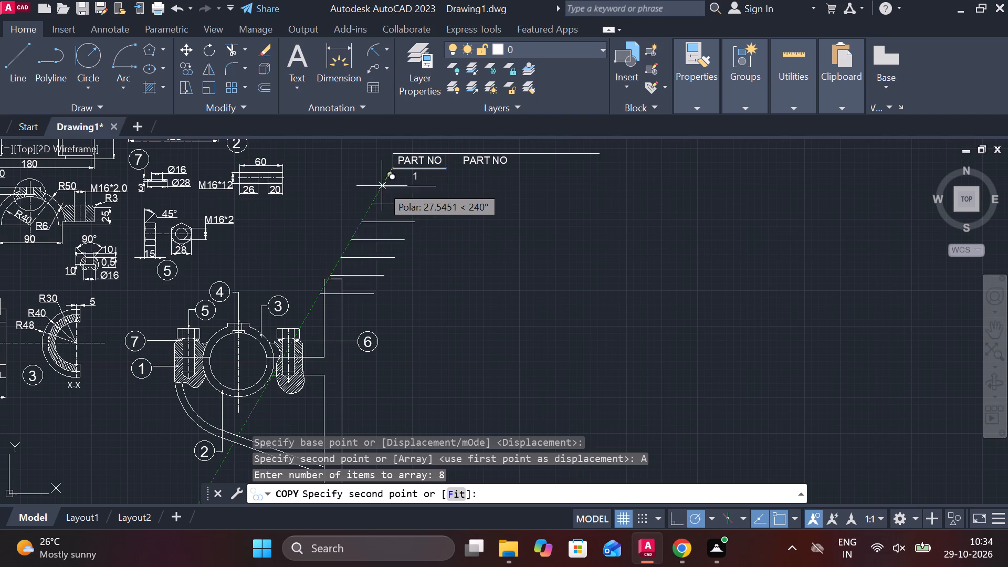
{"action": "scroll", "coordinate": [389, 186], "scroll_direction": "up", "scroll_amount": 1}
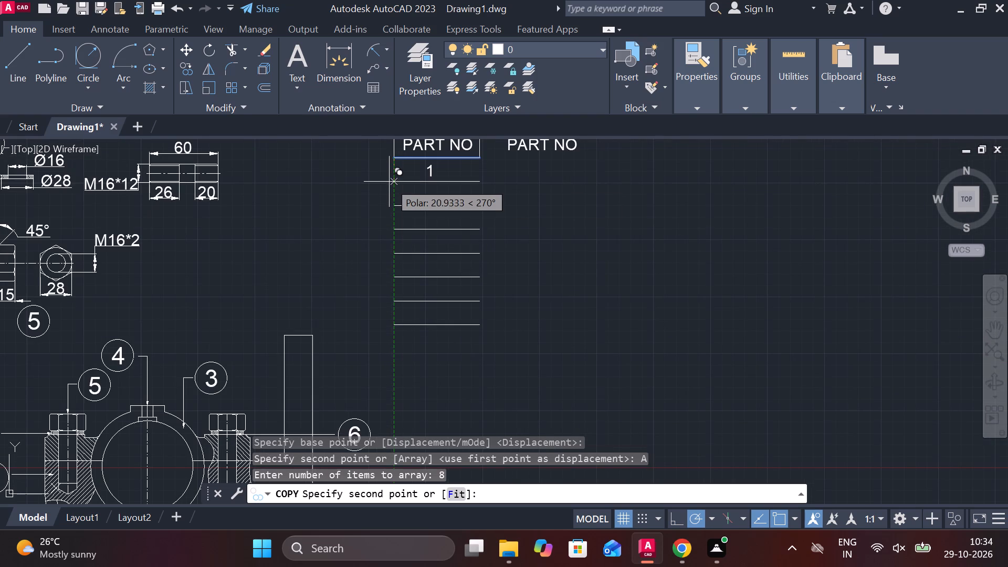
{"action": "scroll", "coordinate": [389, 182], "scroll_direction": "up", "scroll_amount": 1}
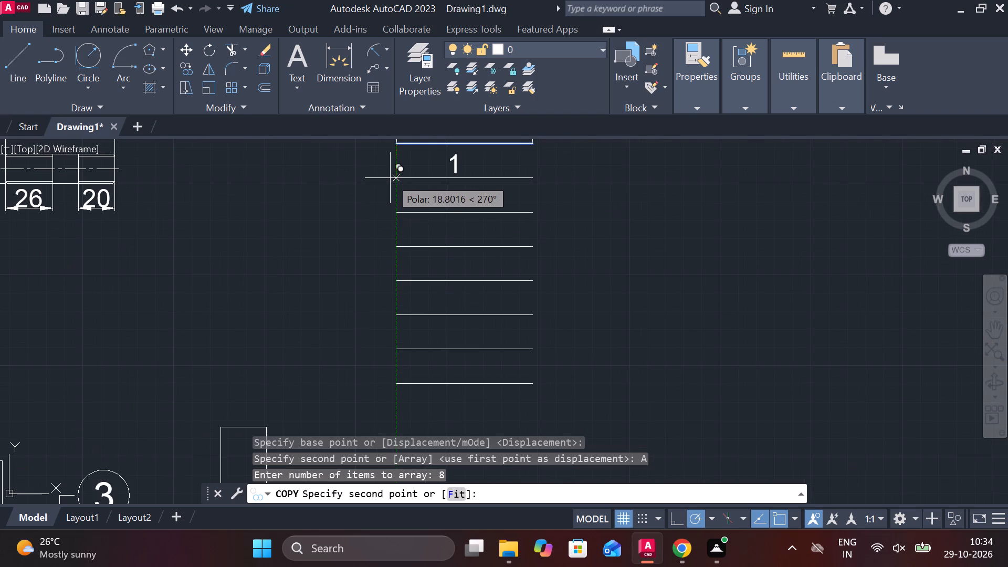
{"action": "left_click", "coordinate": [390, 178]}
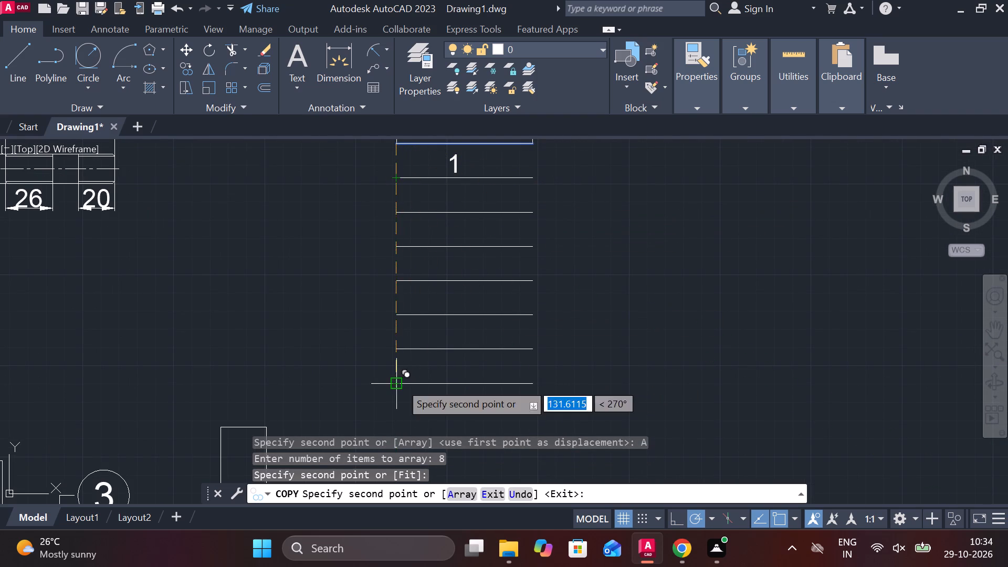
{"action": "left_click", "coordinate": [400, 383]}
{"action": "key", "text": "Escape"}
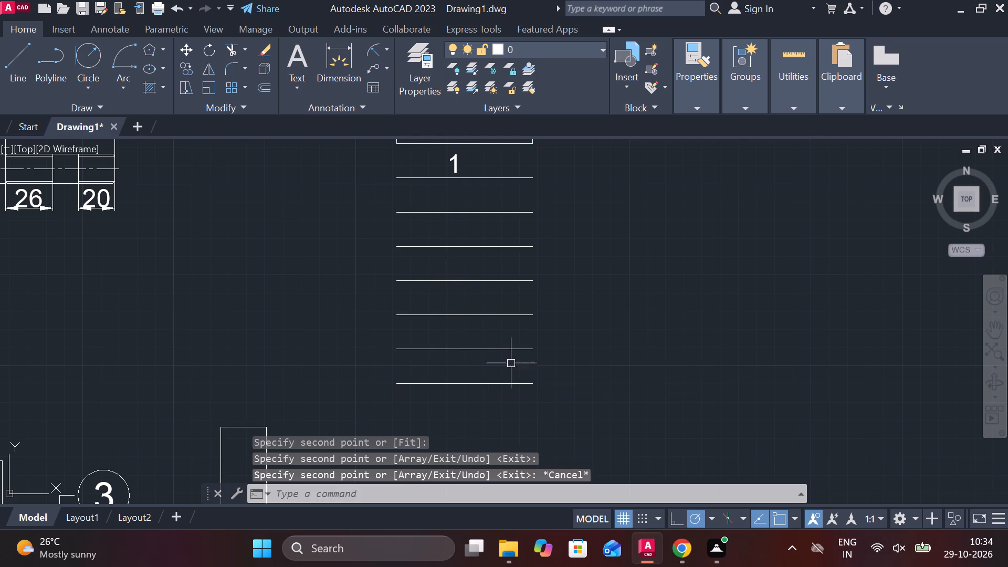
Close both sides of the rows with vertical lines about 131.6 units long, from the PART NO cell to the lowest row line.
{"action": "key", "text": "l"}
{"action": "key", "text": "Return"}
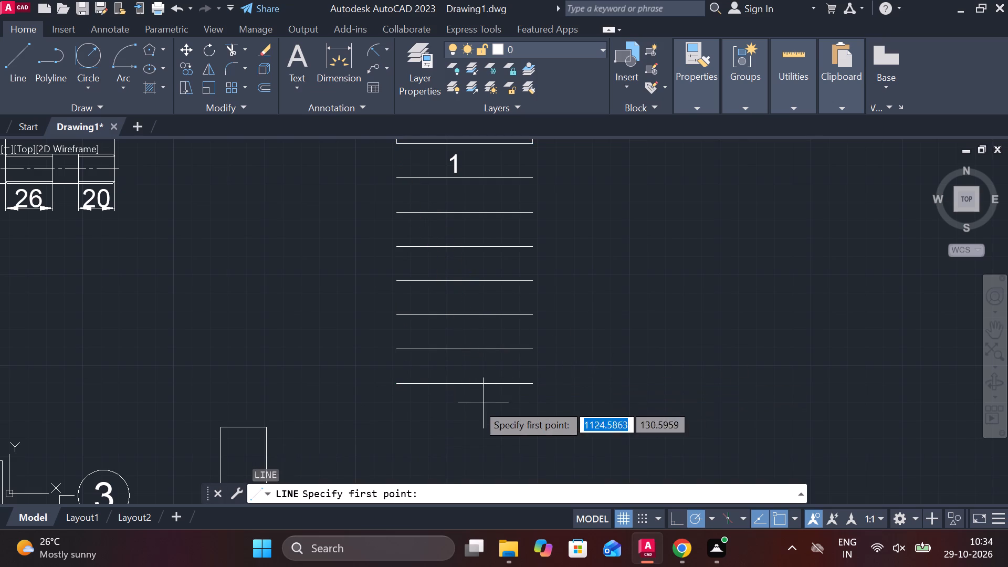
{"action": "left_click", "coordinate": [403, 390]}
{"action": "middle_click_drag", "start_coordinate": [396, 268], "coordinate": [398, 338]}
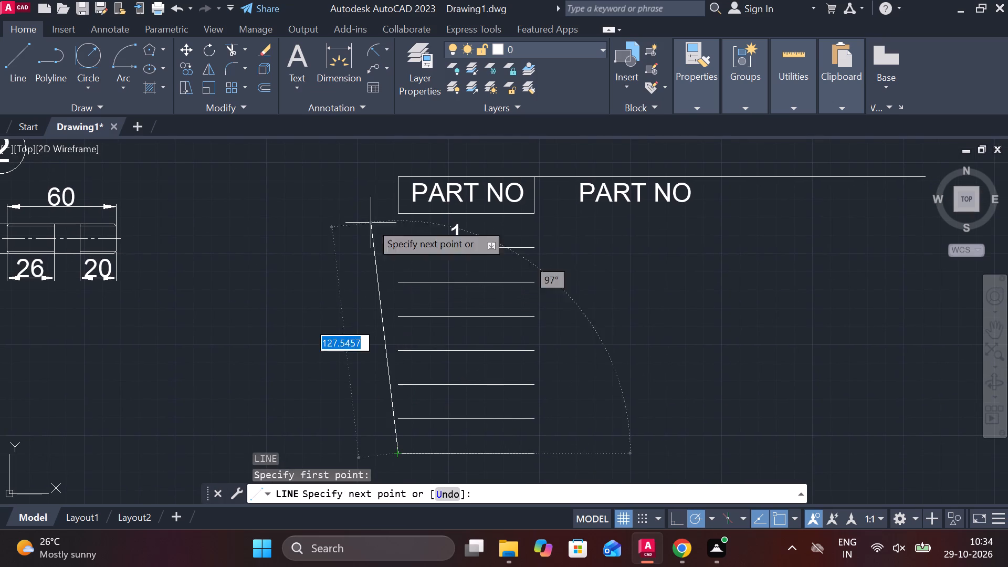
{"action": "left_click", "coordinate": [398, 215]}
{"action": "key", "text": "Escape"}
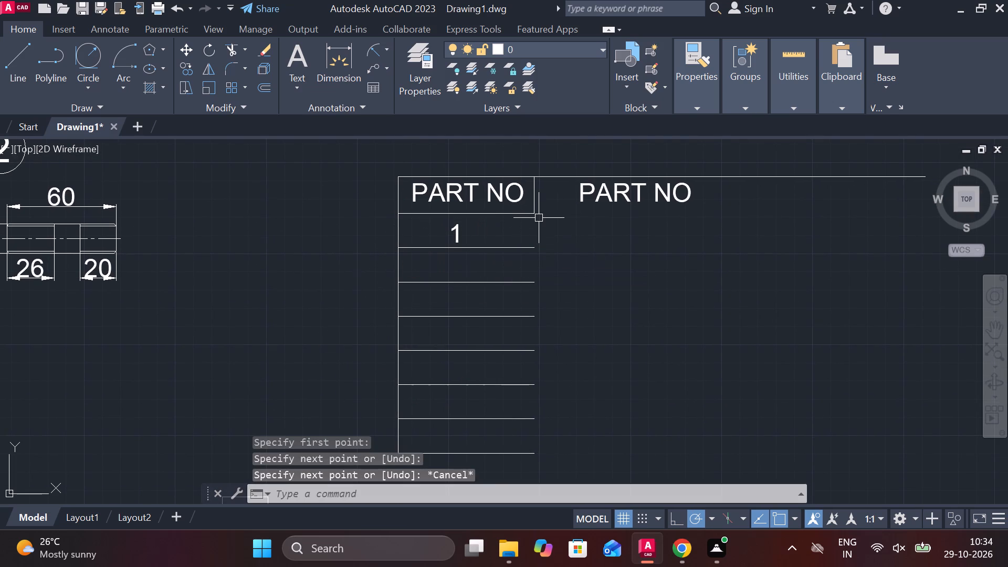
{"action": "key", "text": "space"}
{"action": "left_click", "coordinate": [534, 216]}
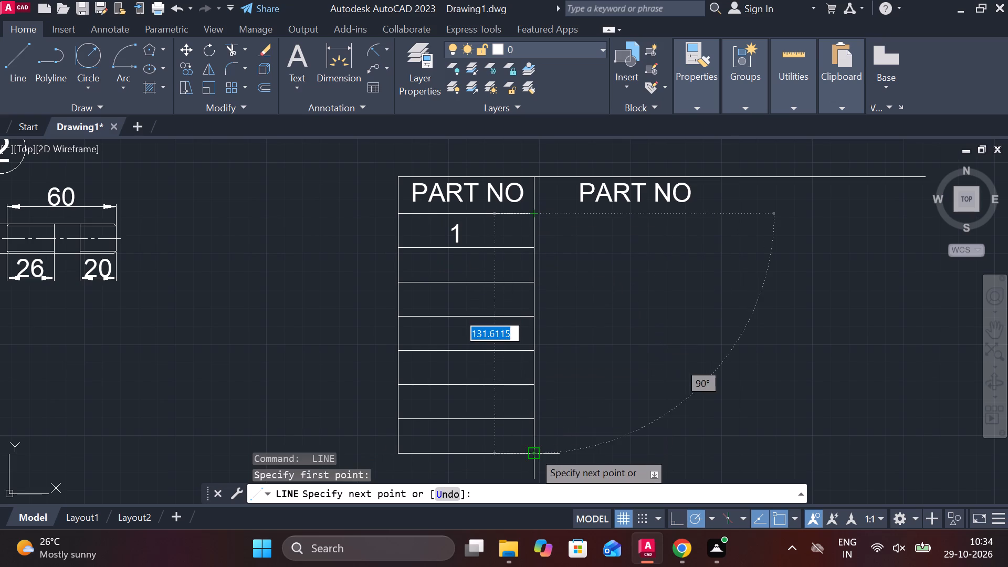
{"action": "left_click", "coordinate": [533, 451]}
{"action": "key", "text": "Escape"}
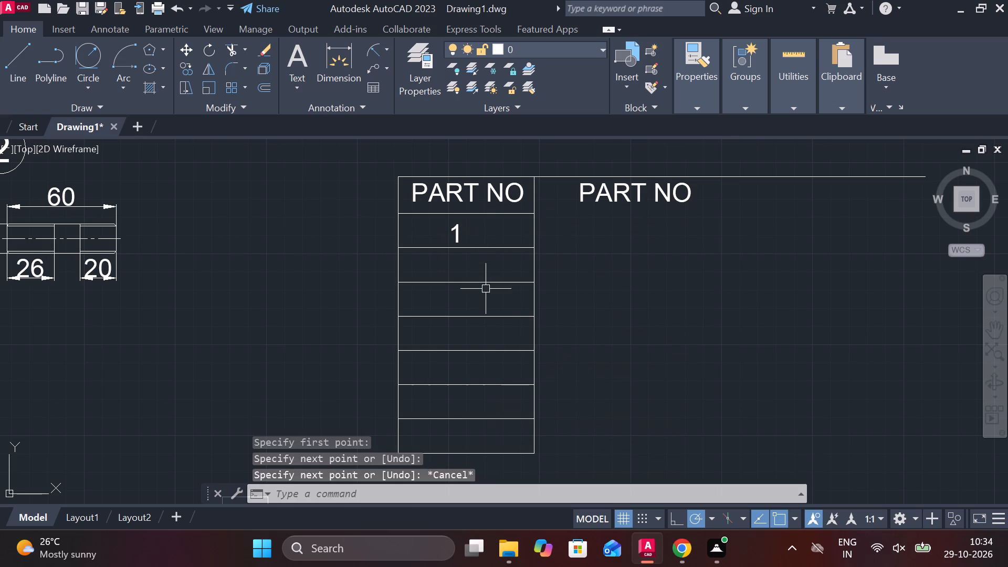
Copy the number 1 straight down into each of the six empty rows of the PART NO column.
{"action": "left_click", "coordinate": [456, 230]}
{"action": "type", "text": "CP"}
{"action": "key", "text": "BackSpace"}
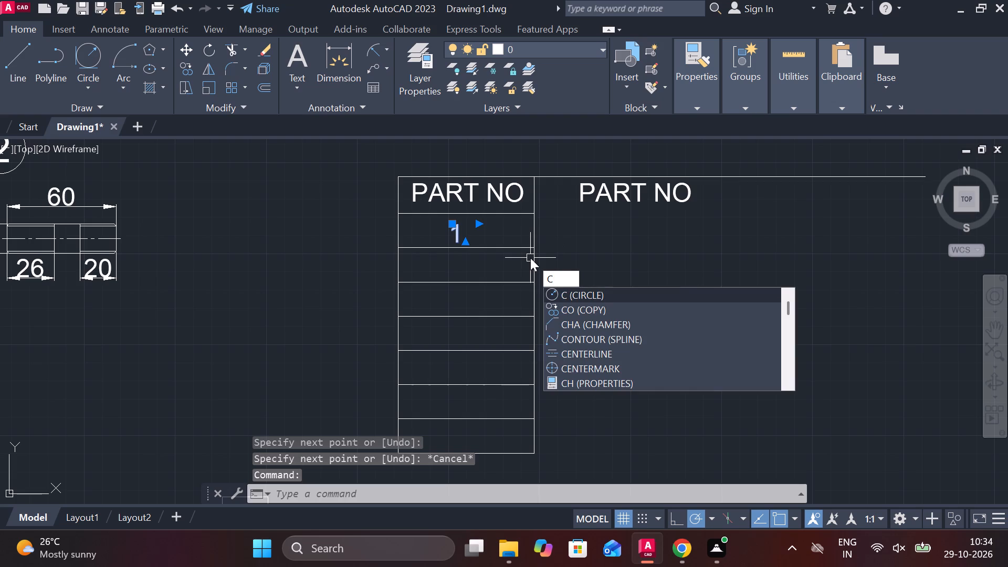
{"action": "key", "text": "o"}
{"action": "key", "text": "Return"}
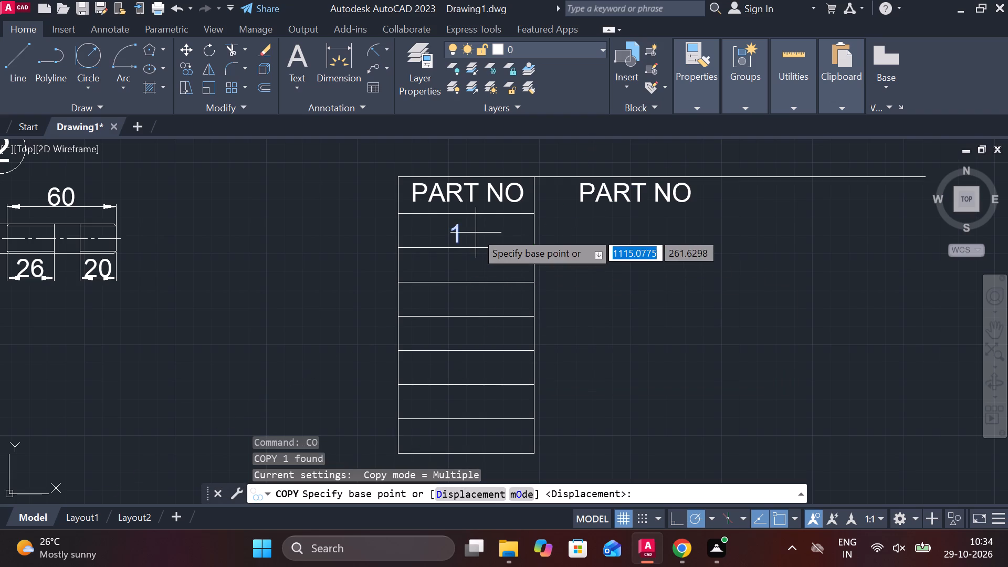
{"action": "left_click", "coordinate": [476, 232]}
{"action": "left_click", "coordinate": [479, 261]}
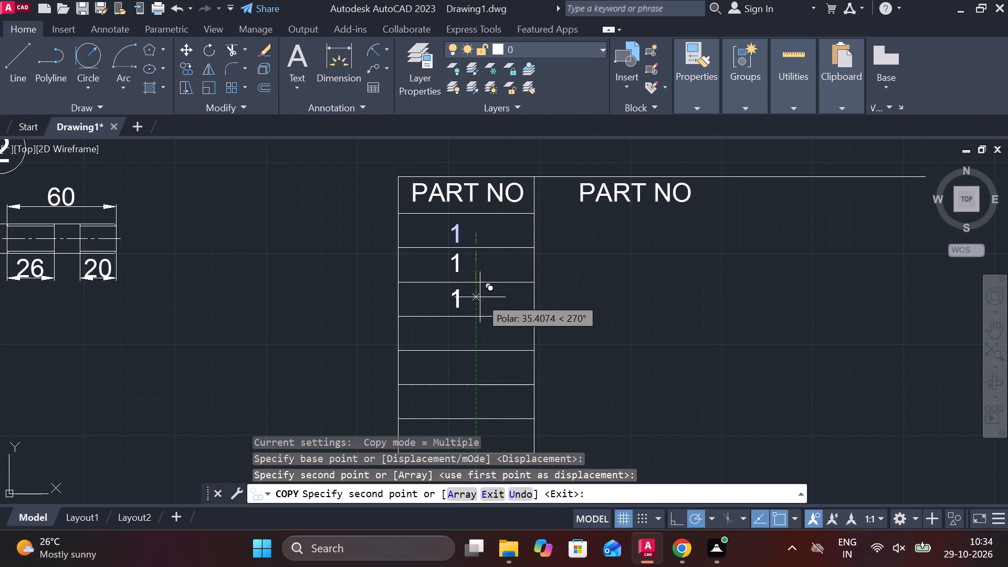
{"action": "left_click", "coordinate": [480, 296]}
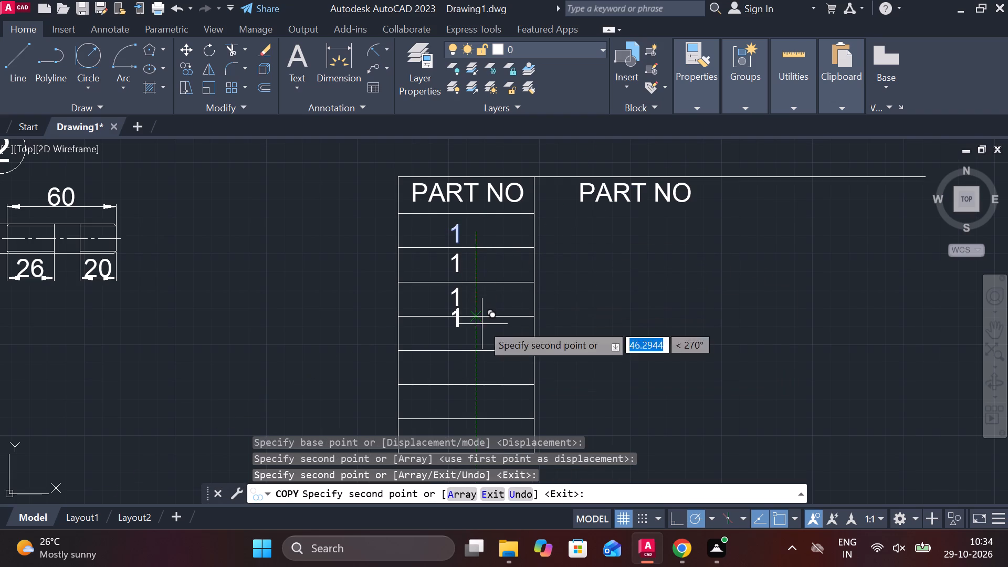
{"action": "scroll", "coordinate": [480, 328], "scroll_direction": "up", "scroll_amount": 3}
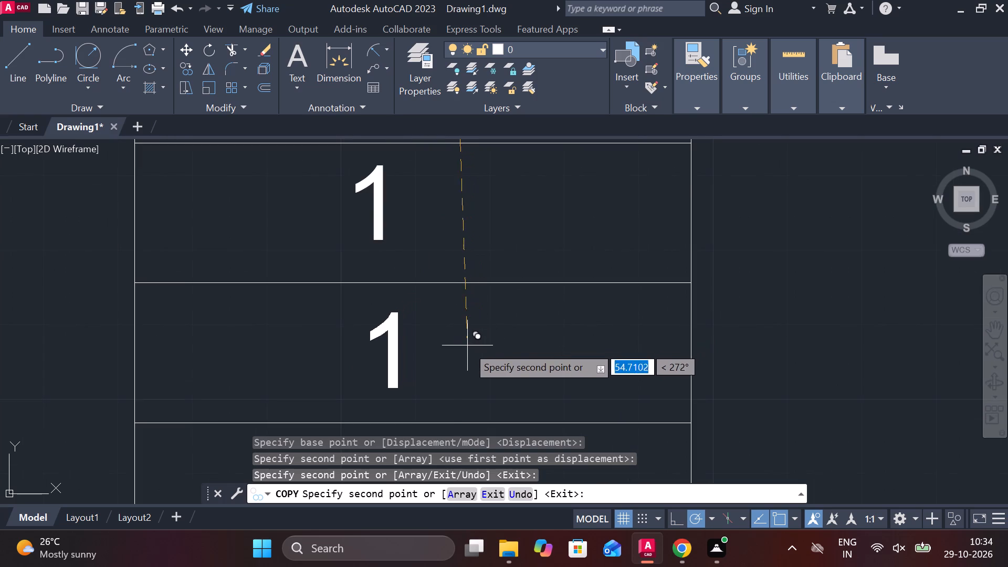
{"action": "left_click", "coordinate": [458, 346]}
{"action": "middle_click_drag", "start_coordinate": [459, 346], "coordinate": [459, 293]}
{"action": "scroll", "coordinate": [460, 263], "scroll_direction": "down", "scroll_amount": 2}
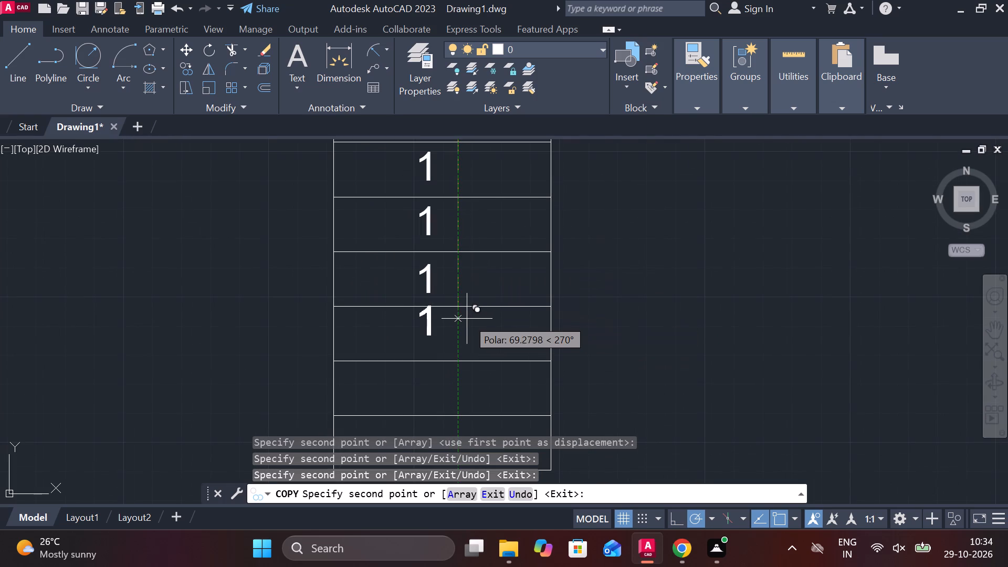
{"action": "left_click", "coordinate": [464, 330]}
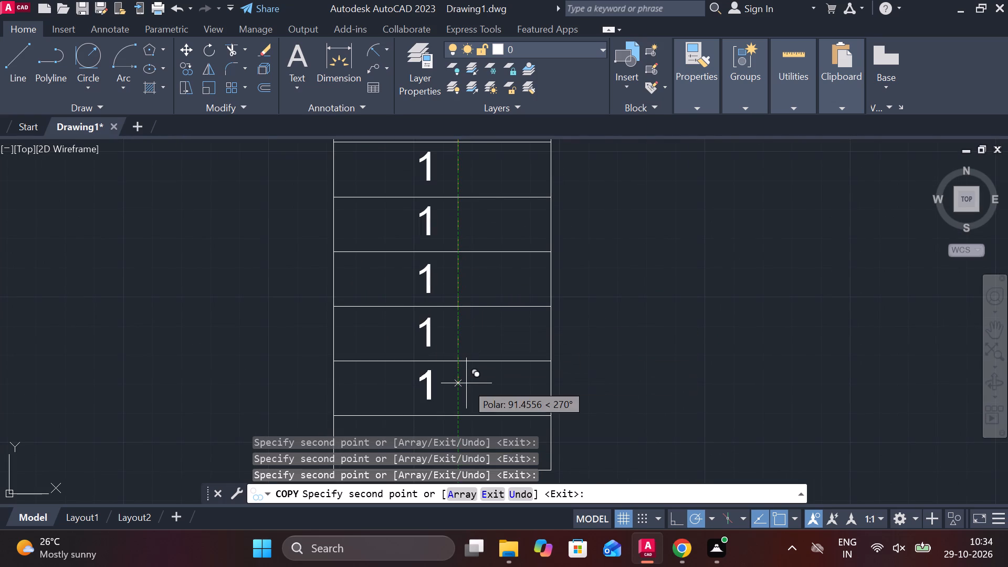
{"action": "left_click", "coordinate": [466, 383]}
{"action": "middle_click_drag", "start_coordinate": [466, 380], "coordinate": [466, 303]}
{"action": "left_click", "coordinate": [467, 358]}
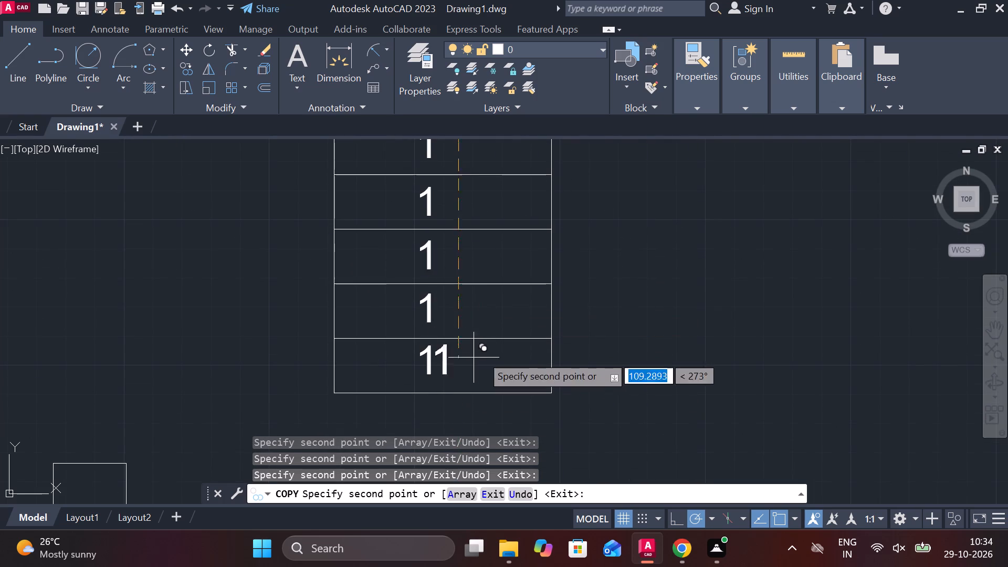
{"action": "key", "text": "Escape"}
Renumber the seven row texts with TCOUNT, sorted by Y, starting at 1 with increment 1, overwriting the existing text.
{"action": "scroll", "coordinate": [593, 270], "scroll_direction": "down", "scroll_amount": 1}
{"action": "middle_click_drag", "start_coordinate": [593, 268], "coordinate": [592, 321]}
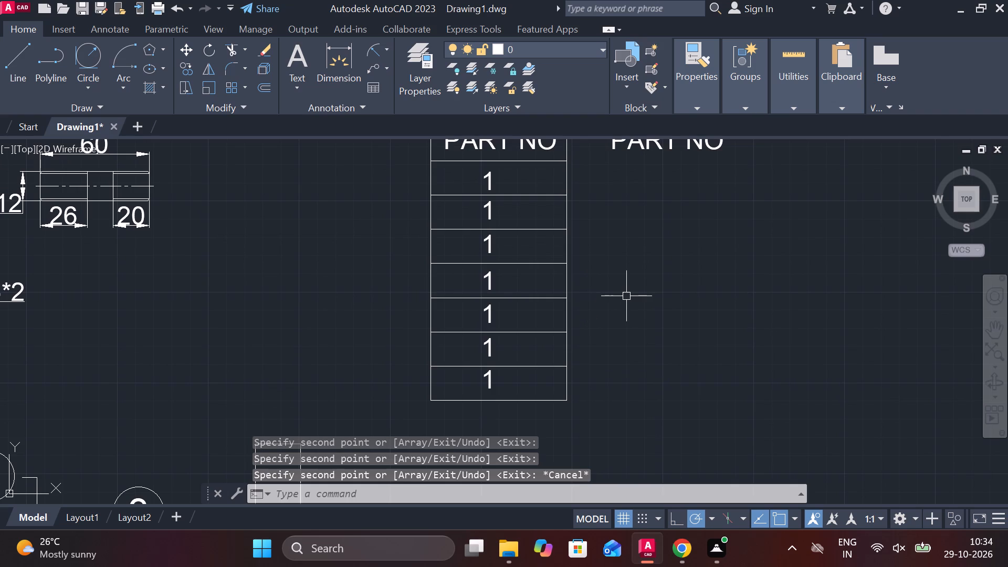
{"action": "type", "text": "TC"}
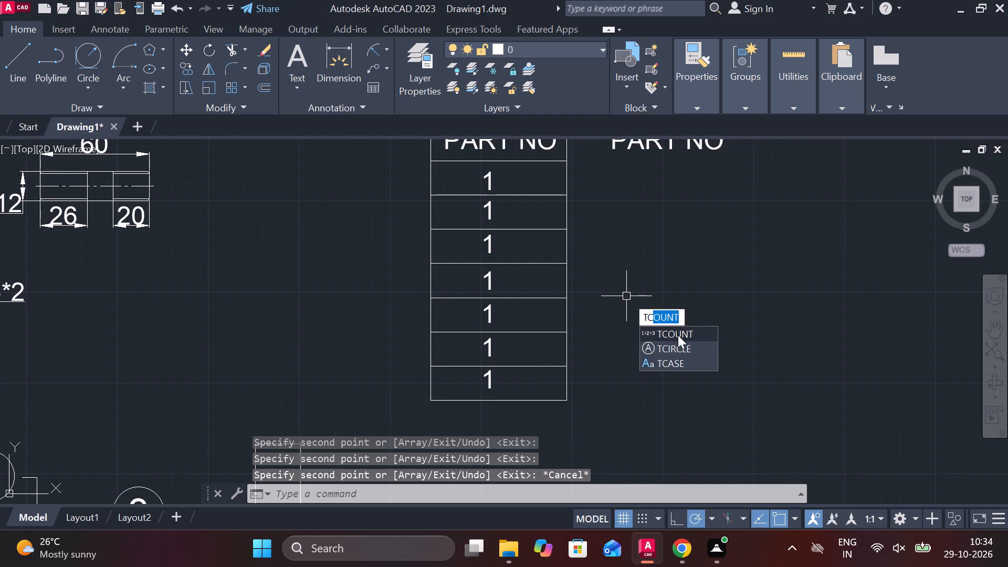
{"action": "left_click", "coordinate": [678, 335]}
{"action": "left_click", "coordinate": [515, 384]}
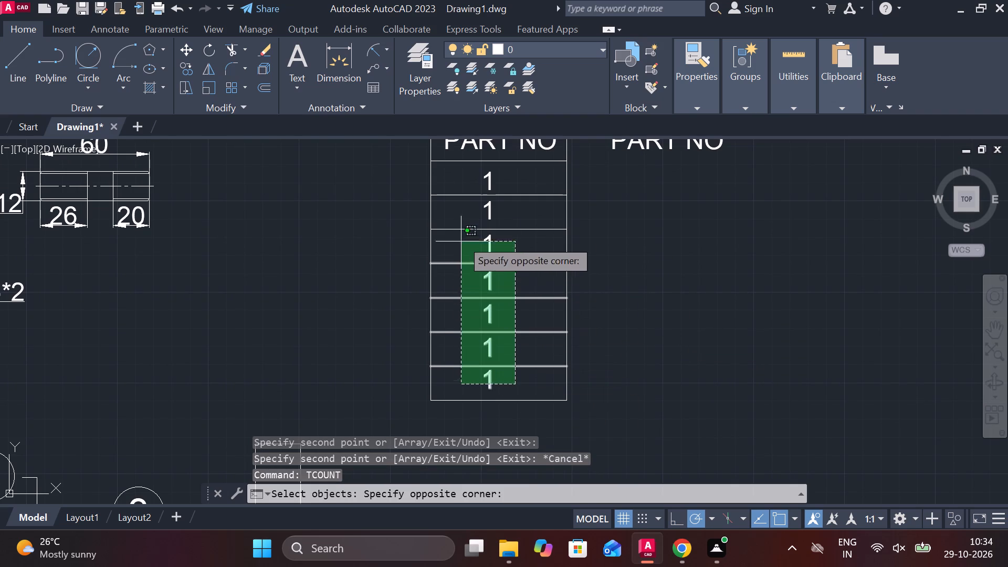
{"action": "left_click", "coordinate": [467, 178]}
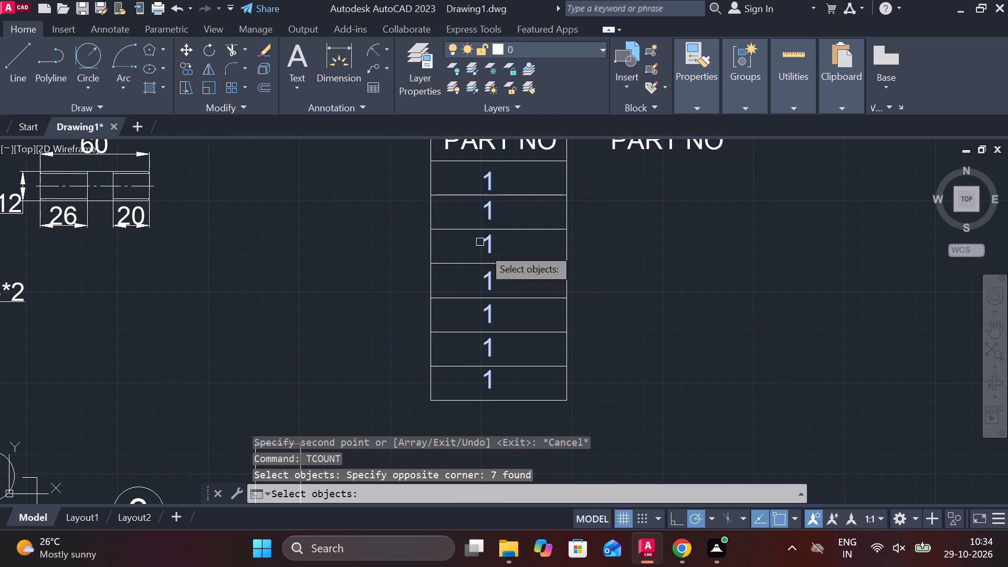
{"action": "key", "text": "Return"}
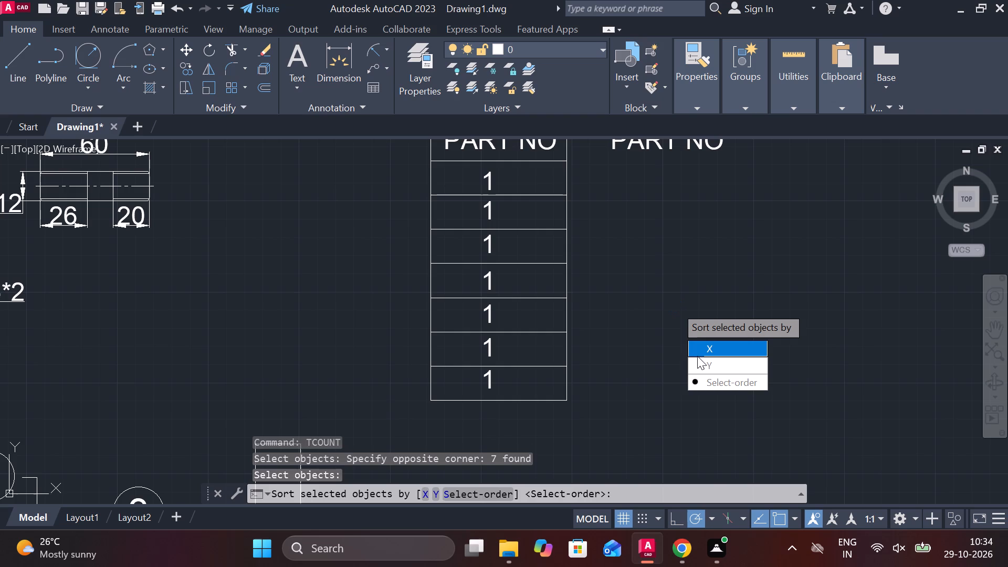
{"action": "left_click_drag", "start_coordinate": [703, 363], "coordinate": [675, 306]}
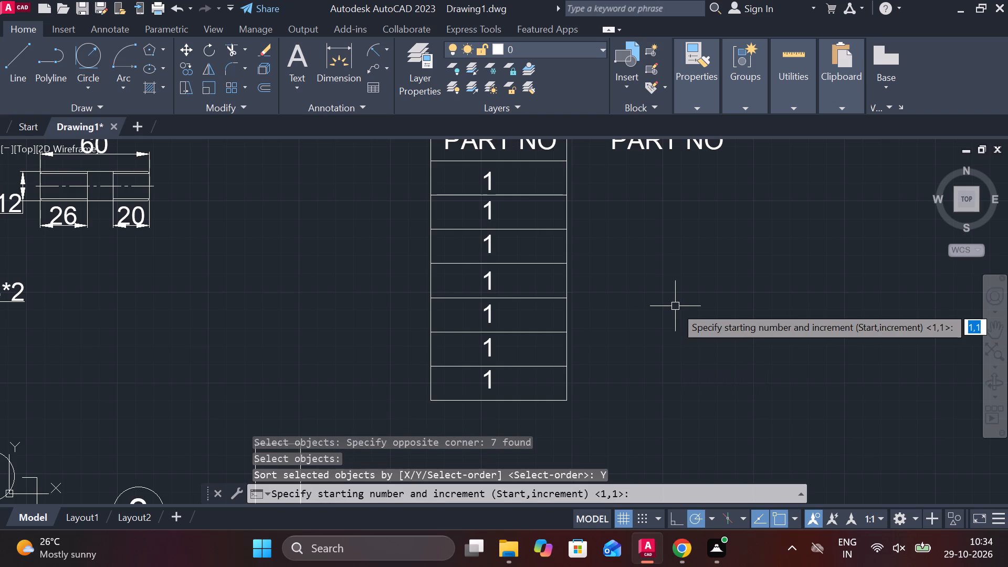
{"action": "key", "text": "Return"}
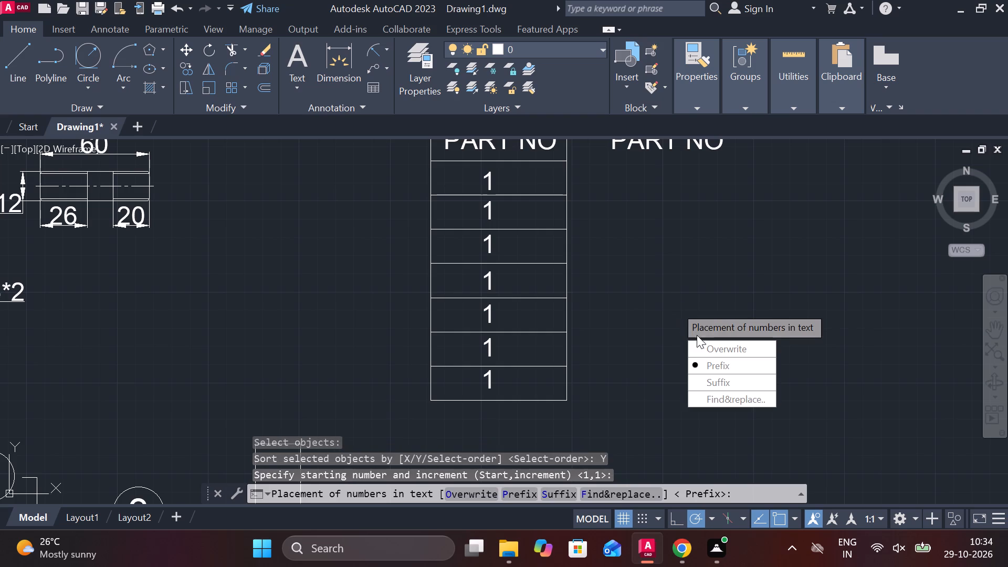
{"action": "left_click_drag", "start_coordinate": [720, 346], "coordinate": [675, 306]}
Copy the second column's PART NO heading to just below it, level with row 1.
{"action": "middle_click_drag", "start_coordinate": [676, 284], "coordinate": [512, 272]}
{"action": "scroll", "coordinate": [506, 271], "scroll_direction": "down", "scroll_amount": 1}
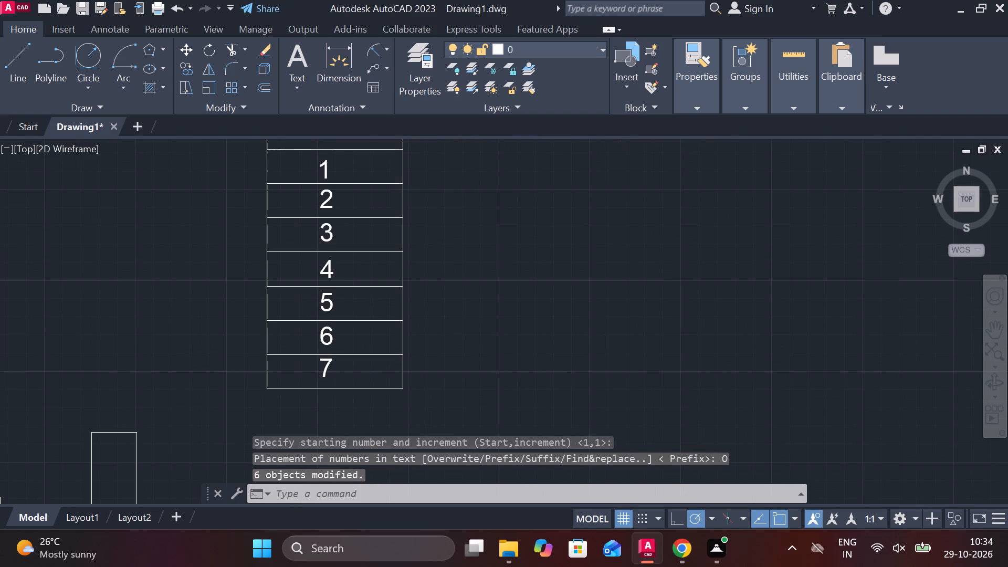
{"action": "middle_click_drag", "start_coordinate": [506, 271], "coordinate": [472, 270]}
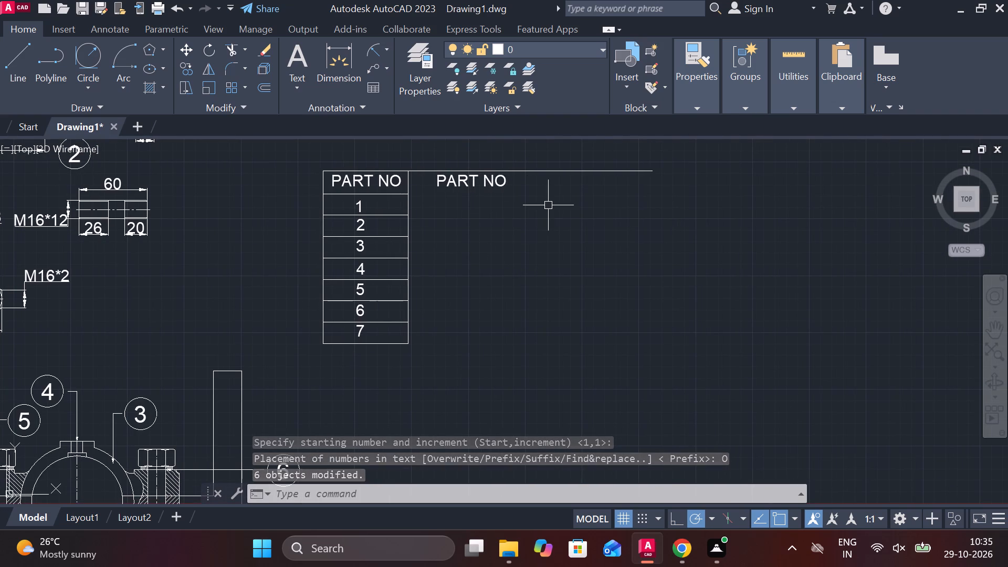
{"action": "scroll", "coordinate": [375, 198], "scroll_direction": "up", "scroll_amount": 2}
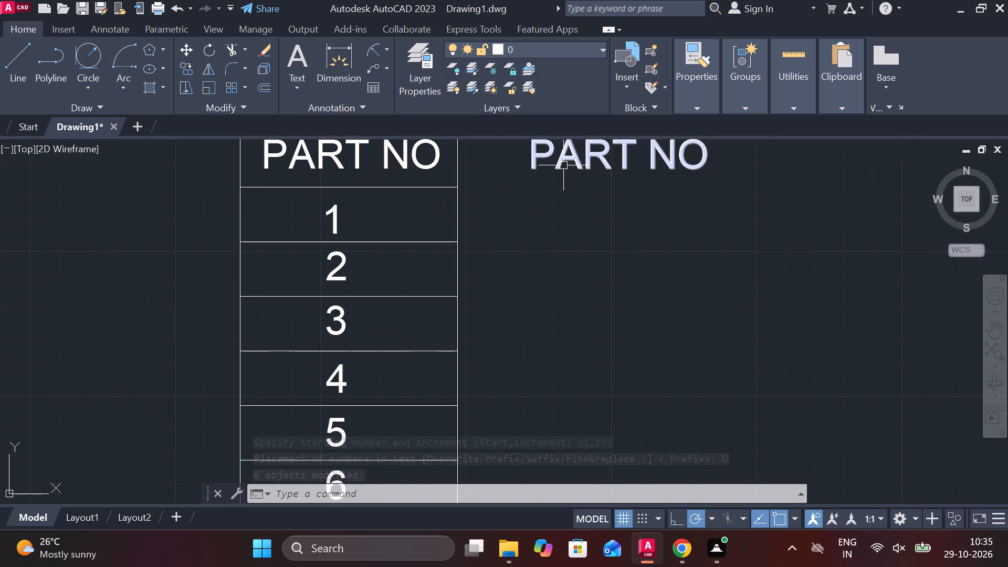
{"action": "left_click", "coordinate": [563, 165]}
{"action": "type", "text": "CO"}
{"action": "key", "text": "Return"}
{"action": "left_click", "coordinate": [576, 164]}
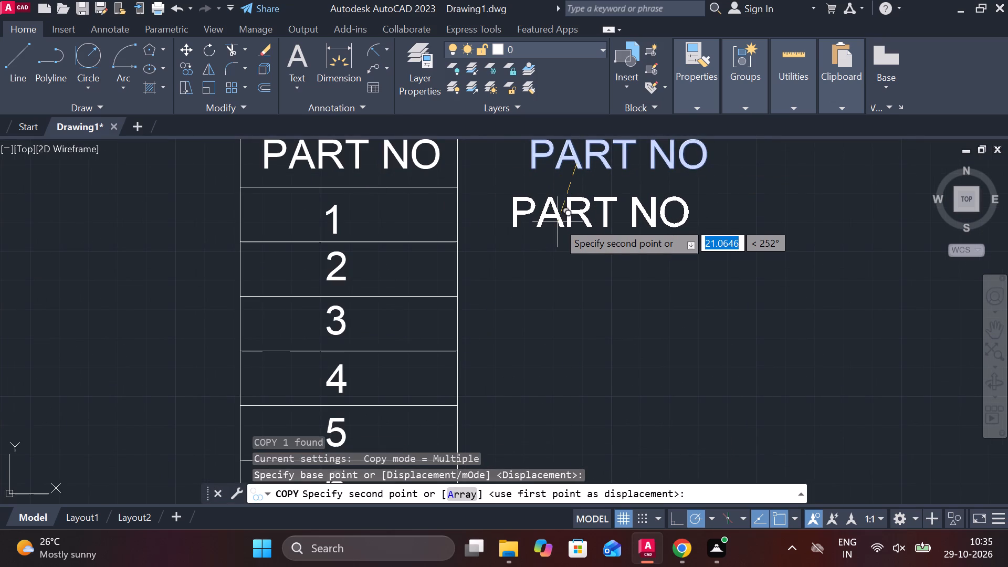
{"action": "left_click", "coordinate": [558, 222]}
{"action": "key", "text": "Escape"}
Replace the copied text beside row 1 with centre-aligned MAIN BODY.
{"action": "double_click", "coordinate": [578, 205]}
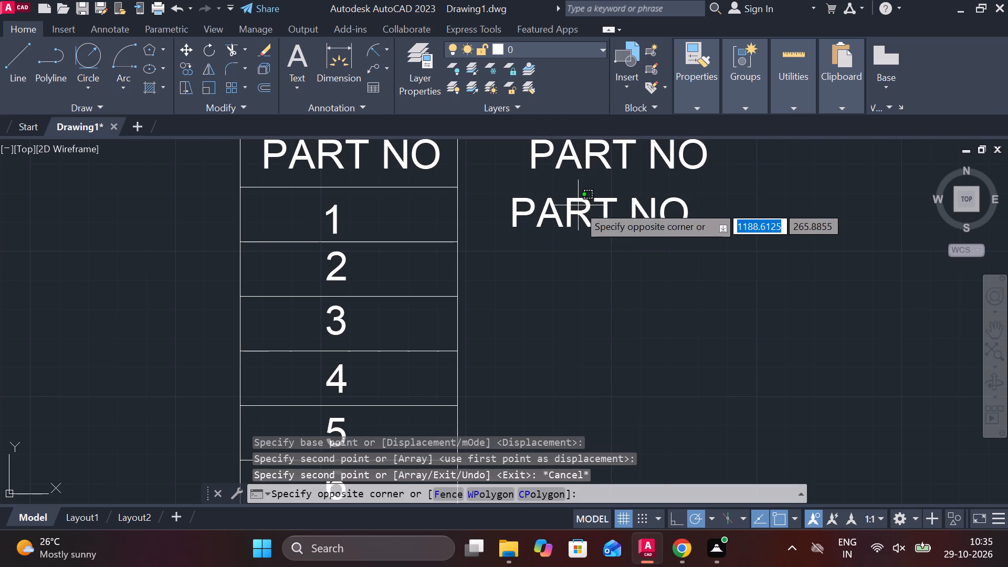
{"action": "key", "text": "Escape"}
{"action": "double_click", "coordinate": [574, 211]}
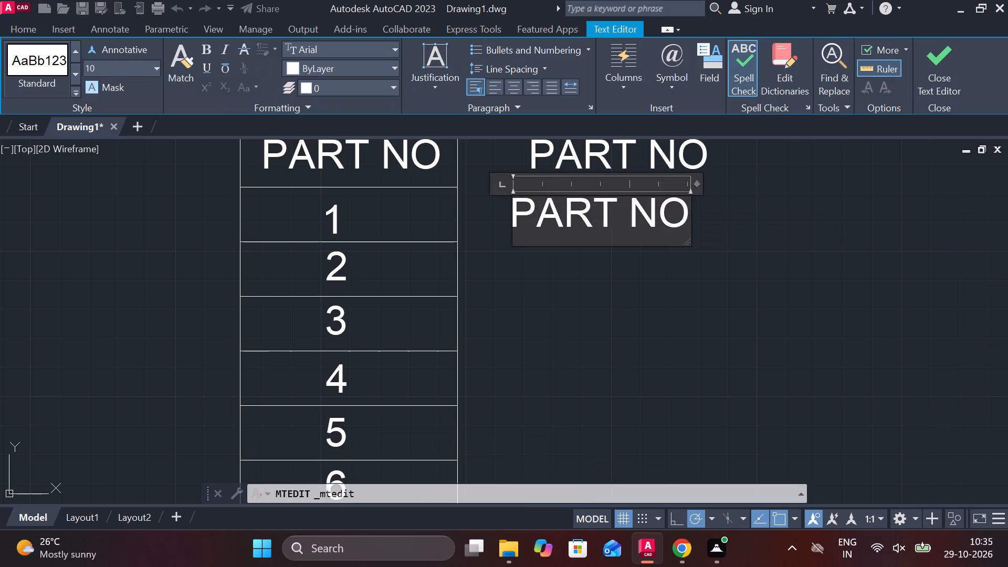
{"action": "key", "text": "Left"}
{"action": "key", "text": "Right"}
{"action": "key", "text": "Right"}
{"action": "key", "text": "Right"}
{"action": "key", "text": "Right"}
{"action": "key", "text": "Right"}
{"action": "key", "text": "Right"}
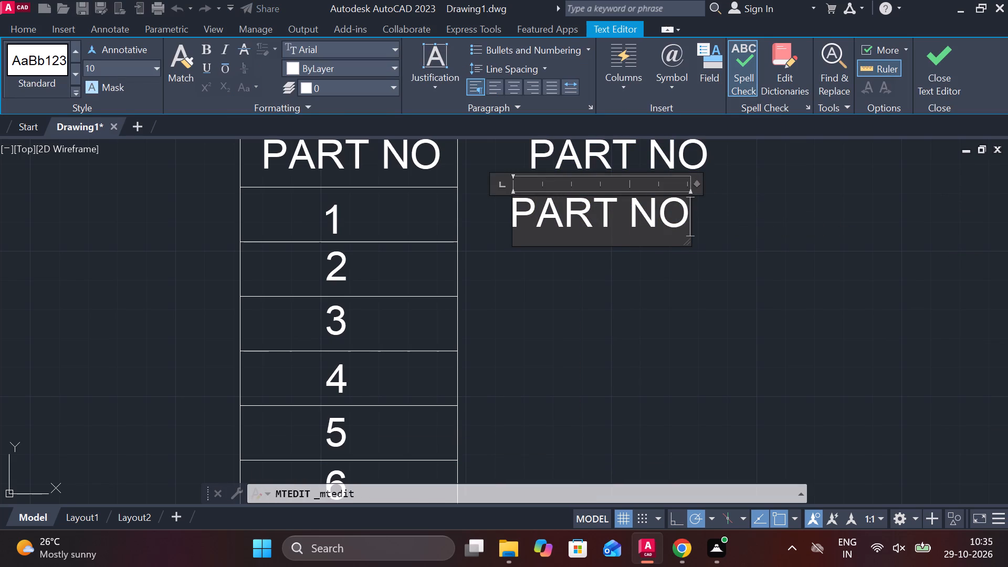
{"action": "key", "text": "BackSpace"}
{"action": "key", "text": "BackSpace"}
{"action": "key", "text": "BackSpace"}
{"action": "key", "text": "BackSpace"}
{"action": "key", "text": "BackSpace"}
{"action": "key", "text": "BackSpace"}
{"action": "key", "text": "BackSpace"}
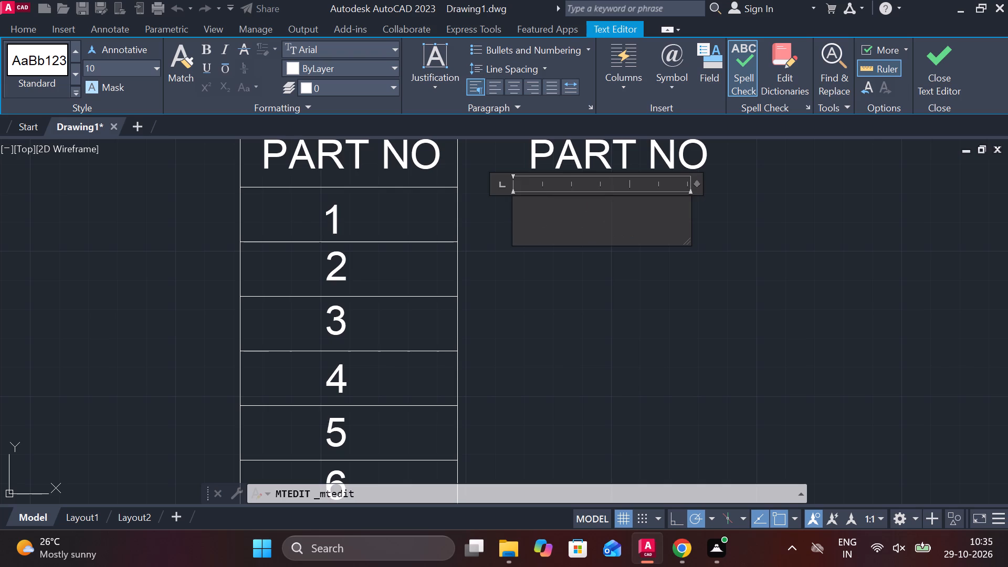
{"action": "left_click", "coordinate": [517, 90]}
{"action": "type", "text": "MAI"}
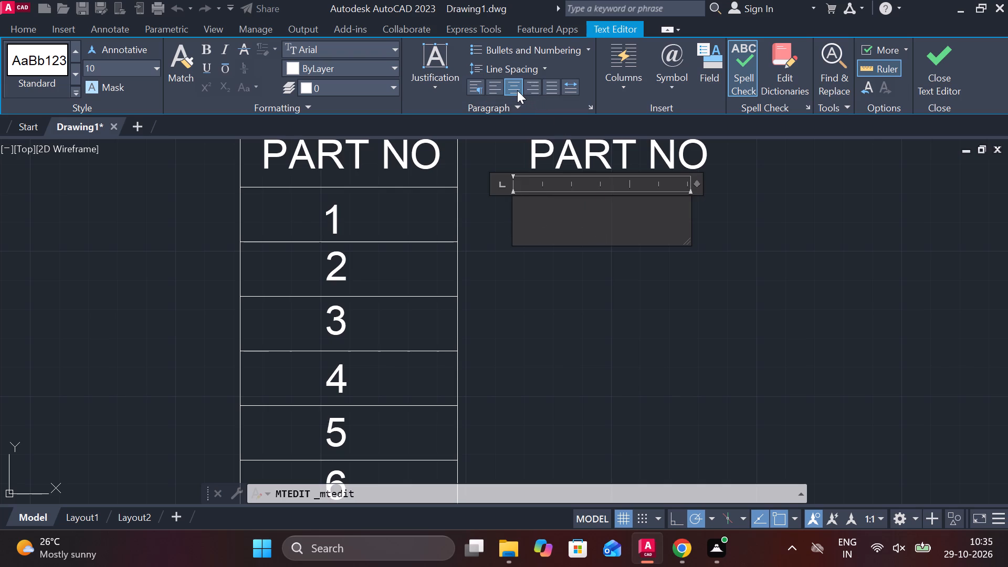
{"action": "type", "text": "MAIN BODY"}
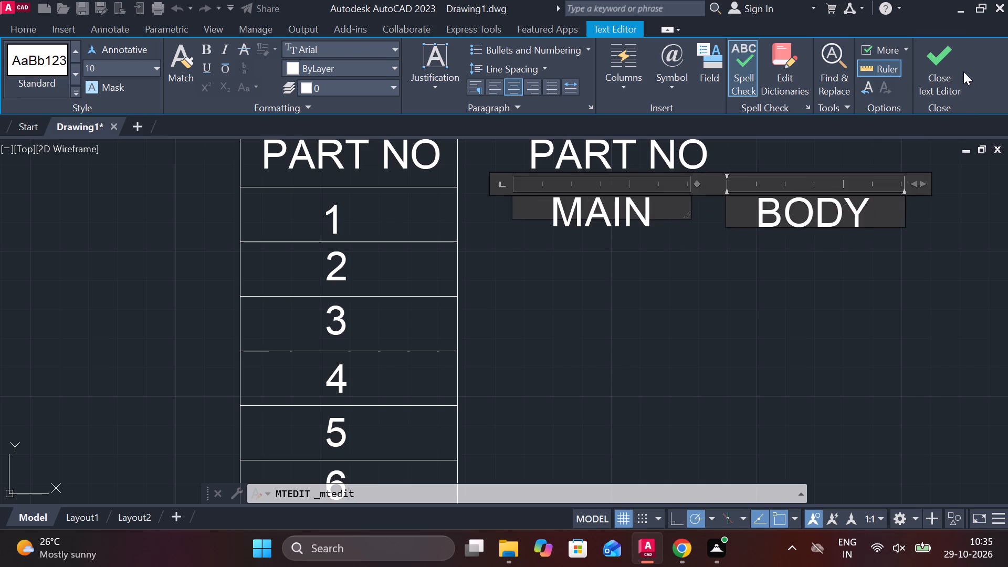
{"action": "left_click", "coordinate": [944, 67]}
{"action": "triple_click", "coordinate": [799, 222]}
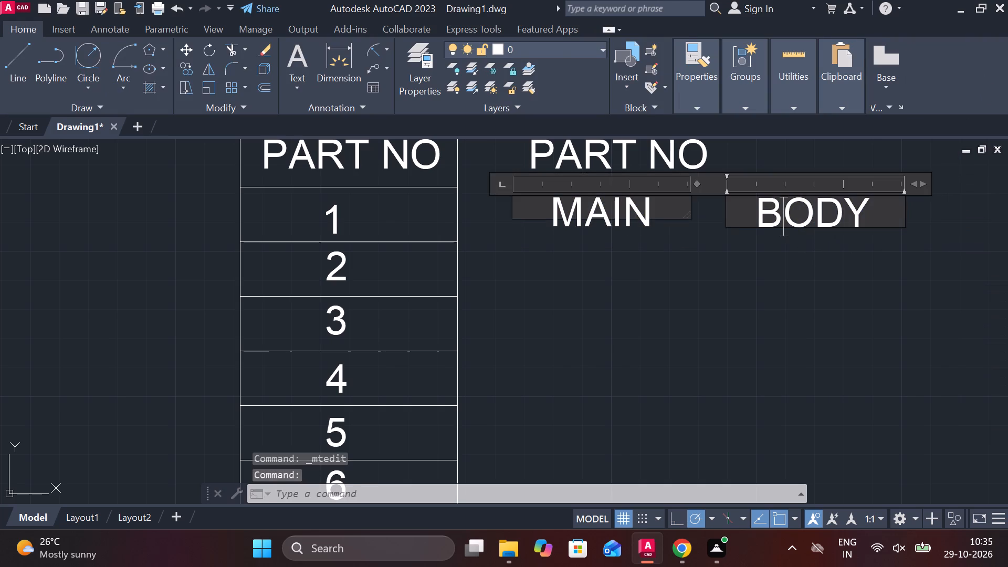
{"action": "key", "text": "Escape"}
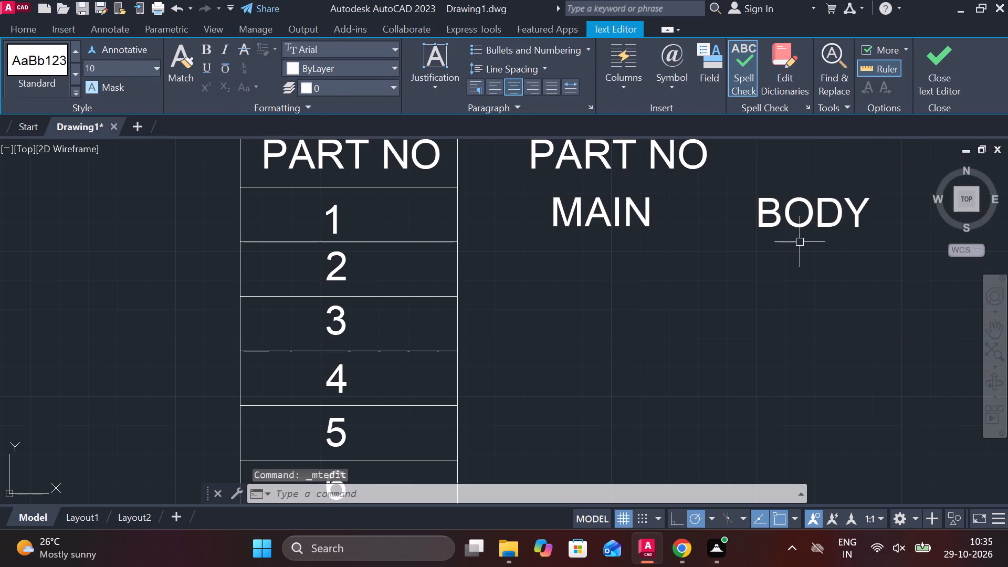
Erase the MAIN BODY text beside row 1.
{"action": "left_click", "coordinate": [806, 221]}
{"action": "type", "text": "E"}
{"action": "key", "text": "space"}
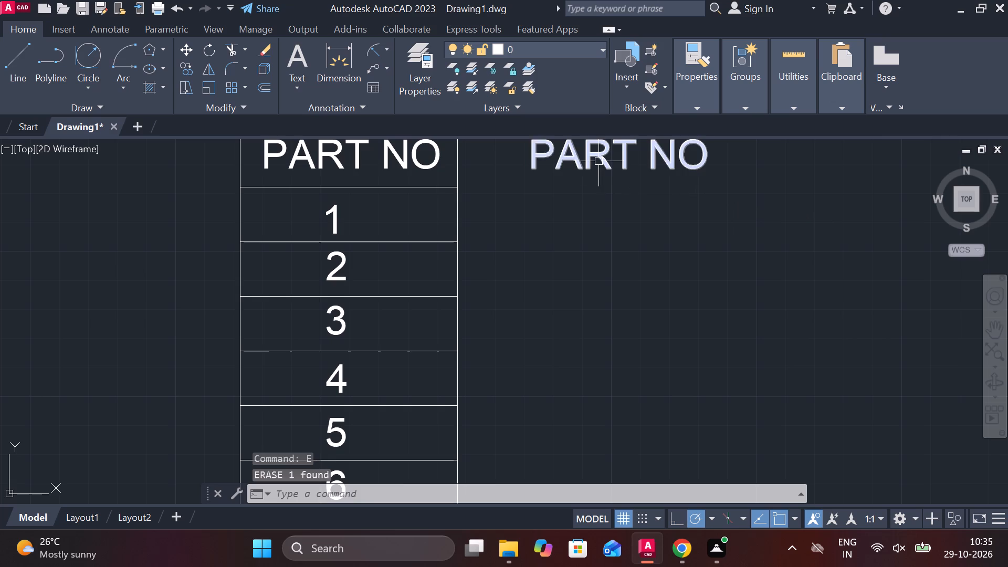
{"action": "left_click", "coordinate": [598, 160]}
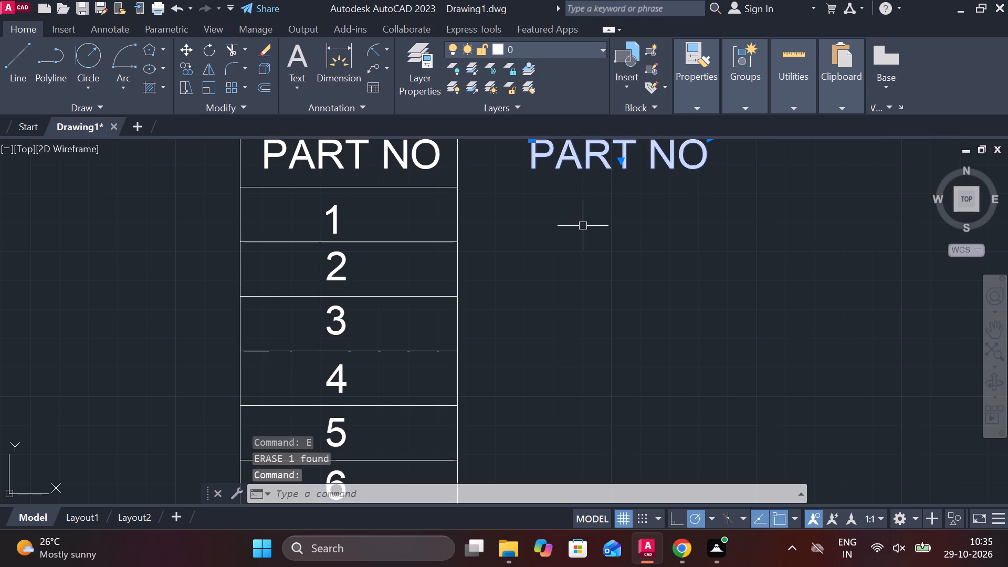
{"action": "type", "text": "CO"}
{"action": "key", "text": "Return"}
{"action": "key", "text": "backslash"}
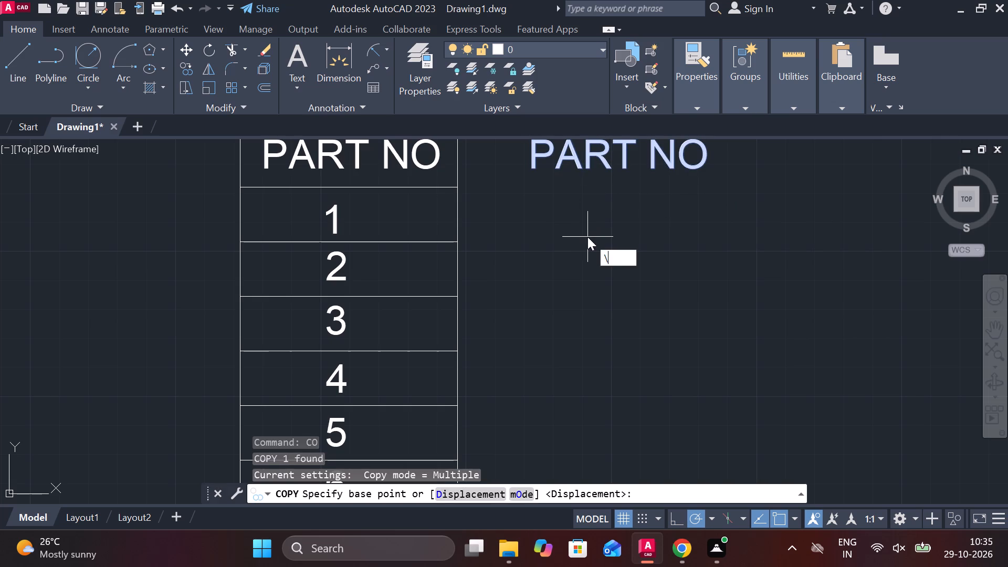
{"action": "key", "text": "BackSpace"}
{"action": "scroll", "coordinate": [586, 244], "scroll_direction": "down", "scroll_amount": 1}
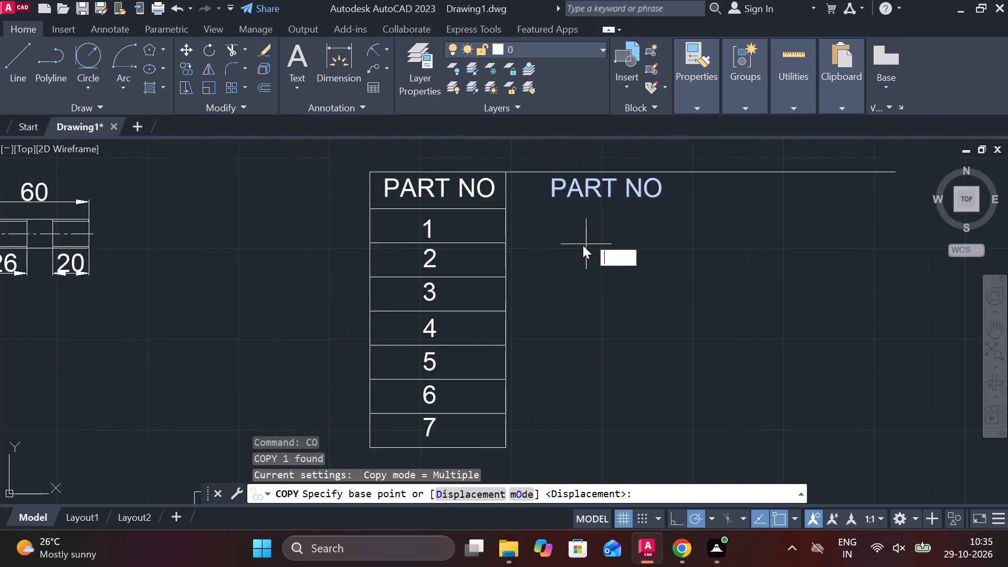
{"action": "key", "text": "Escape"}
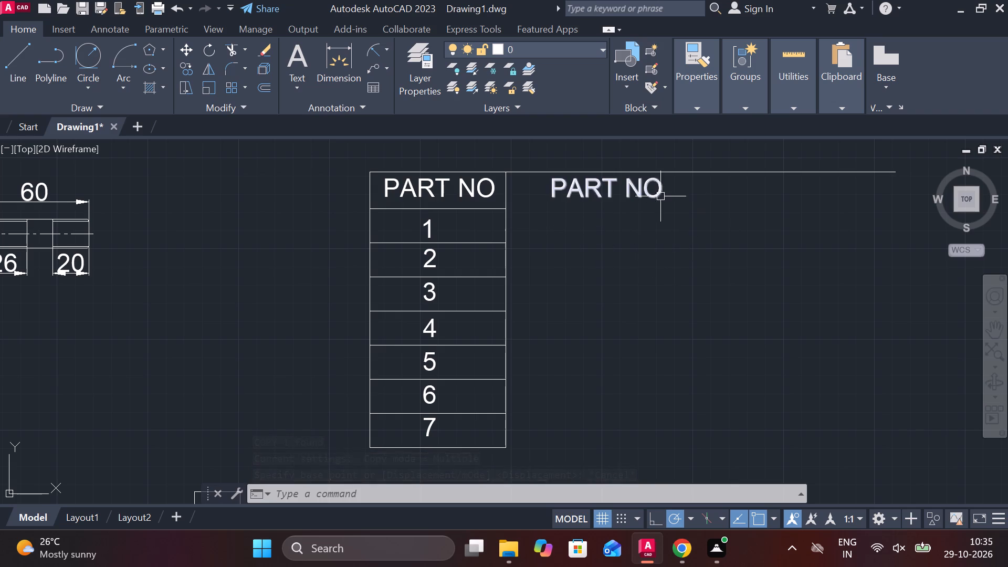
Copy the second column's PART NO heading to just below it, level with row 1.
{"action": "left_click", "coordinate": [618, 191]}
{"action": "key", "text": "grave"}
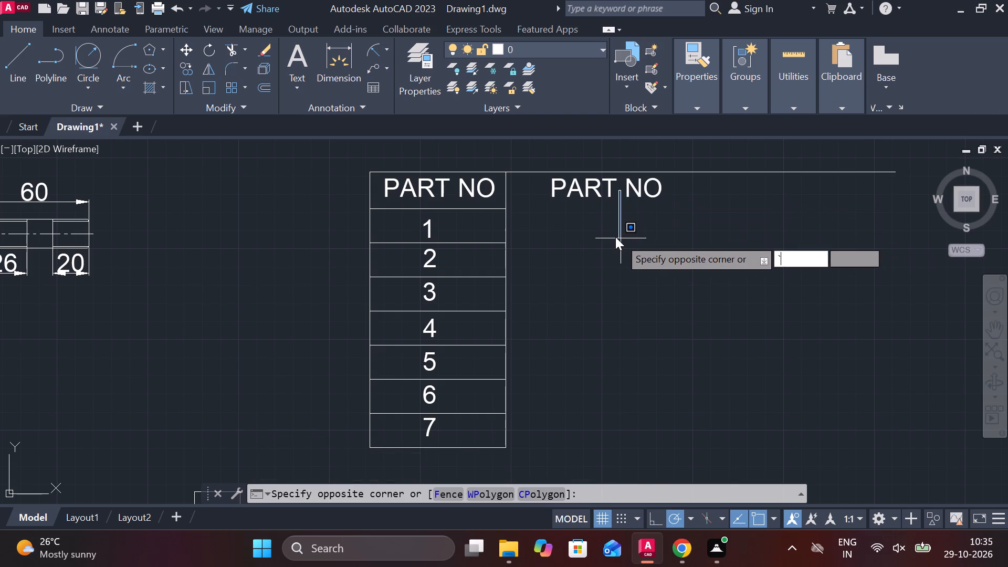
{"action": "key", "text": "Escape"}
{"action": "left_click", "coordinate": [590, 191]}
{"action": "type", "text": "CO"}
{"action": "key", "text": "Return"}
{"action": "left_click", "coordinate": [590, 191]}
{"action": "scroll", "coordinate": [567, 227], "scroll_direction": "up", "scroll_amount": 2}
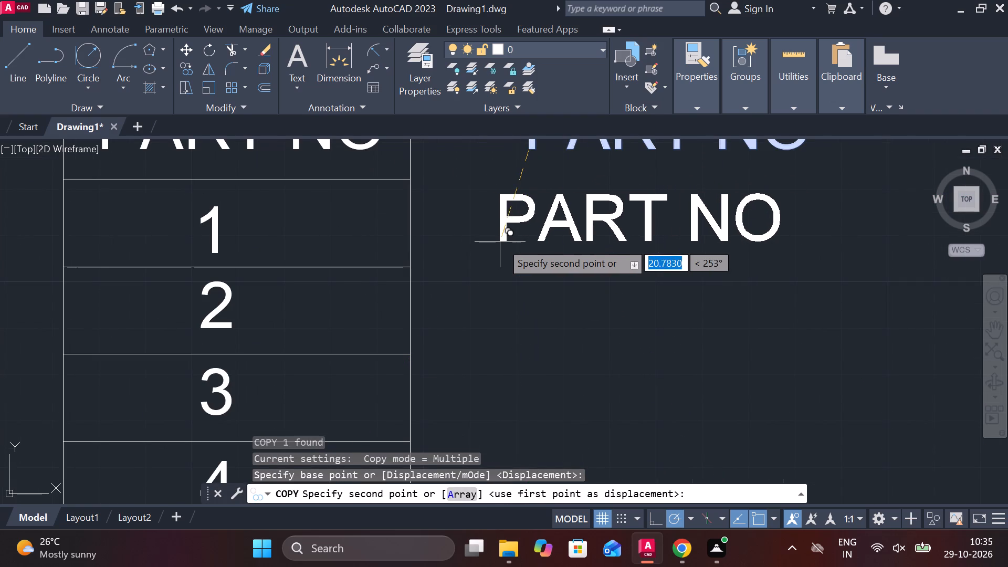
{"action": "left_click", "coordinate": [502, 242]}
{"action": "key", "text": "Escape"}
Widen the frame of the copied PART NO text beside row 1 by stretching its far edge away from the number column.
{"action": "double_click", "coordinate": [554, 226]}
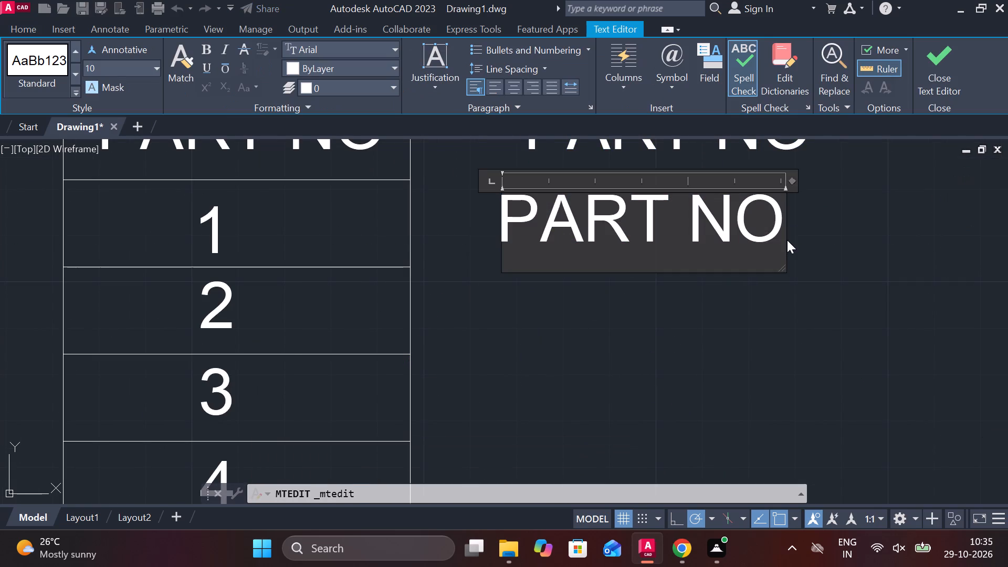
{"action": "left_click", "coordinate": [785, 235]}
{"action": "left_click_drag", "start_coordinate": [794, 235], "coordinate": [838, 237]}
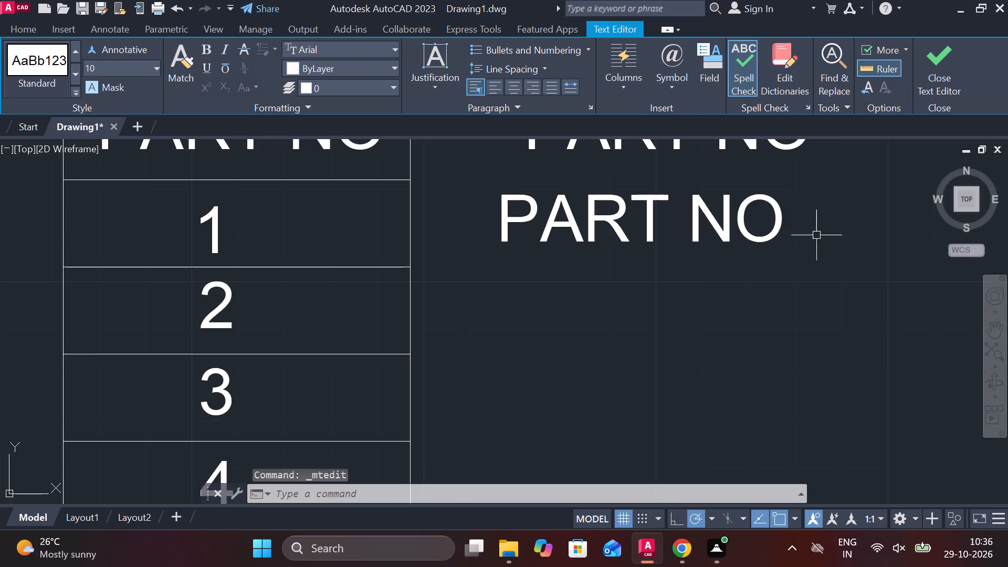
{"action": "left_click", "coordinate": [839, 237]}
{"action": "scroll", "coordinate": [810, 236], "scroll_direction": "down", "scroll_amount": 2}
{"action": "middle_click_drag", "start_coordinate": [812, 269], "coordinate": [612, 311]}
{"action": "key", "text": "Escape"}
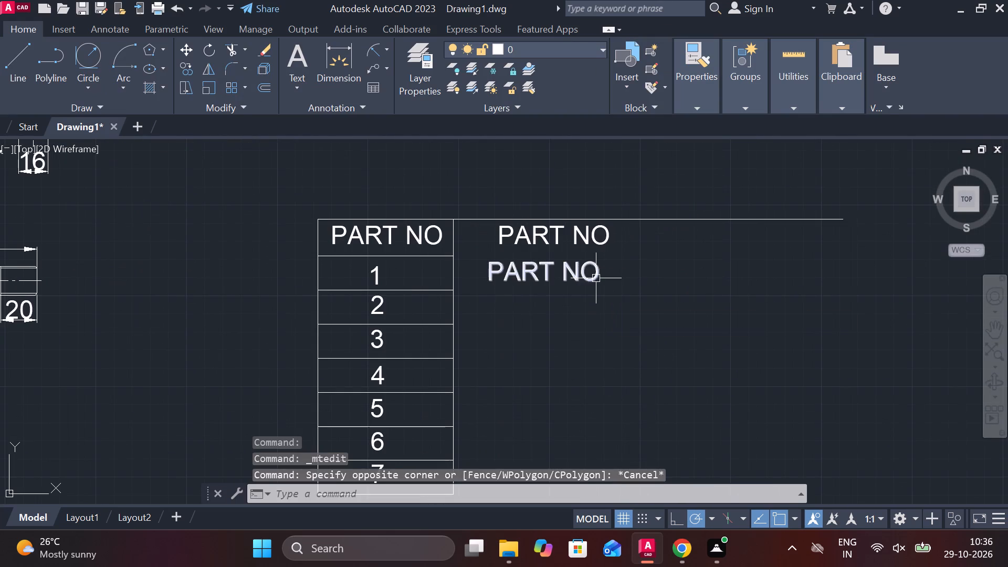
{"action": "left_click", "coordinate": [596, 277]}
{"action": "left_click", "coordinate": [603, 263]}
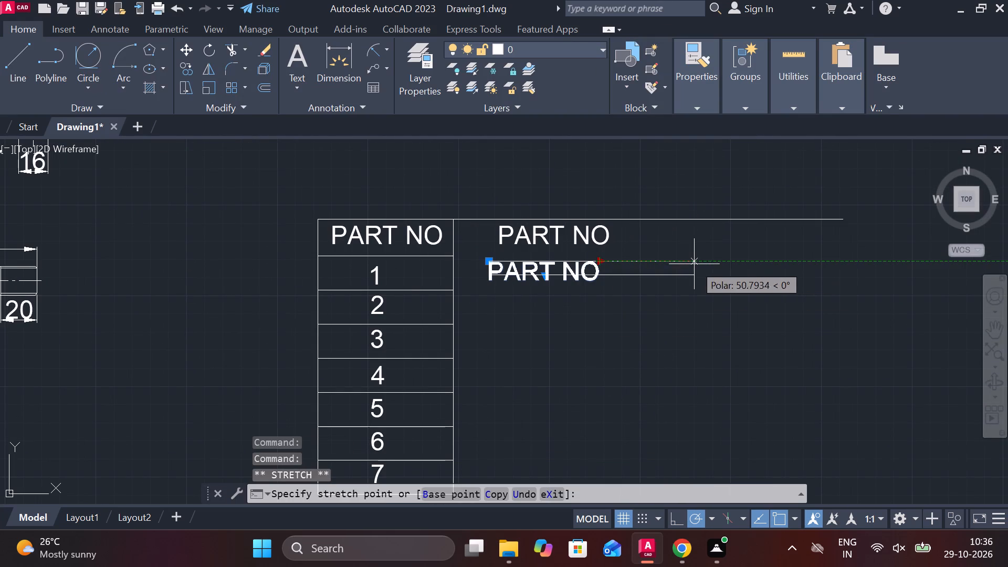
{"action": "left_click", "coordinate": [708, 266]}
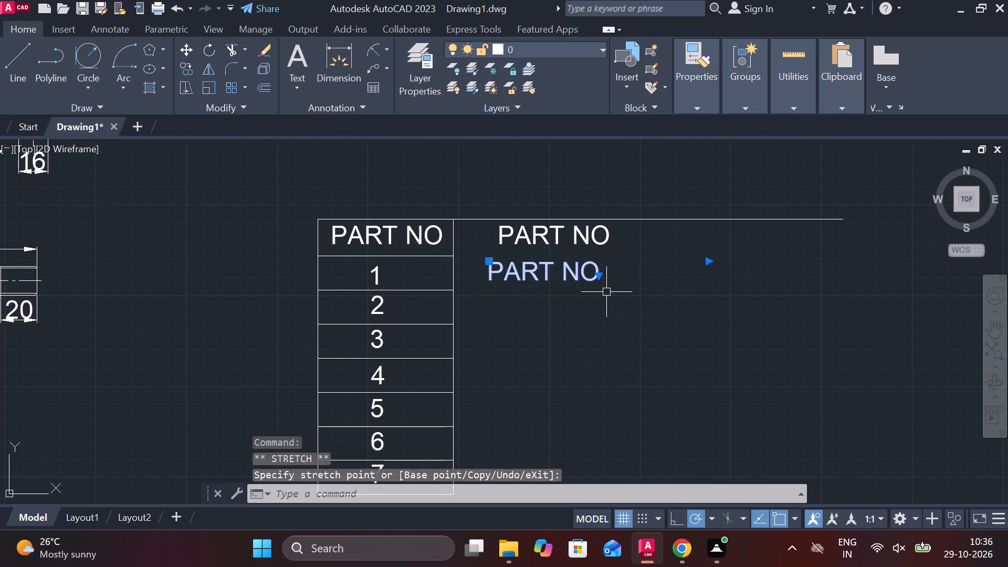
Replace the copied text beside row 1 with centre-aligned MAIN BODY.
{"action": "double_click", "coordinate": [579, 261]}
{"action": "left_click", "coordinate": [597, 267]}
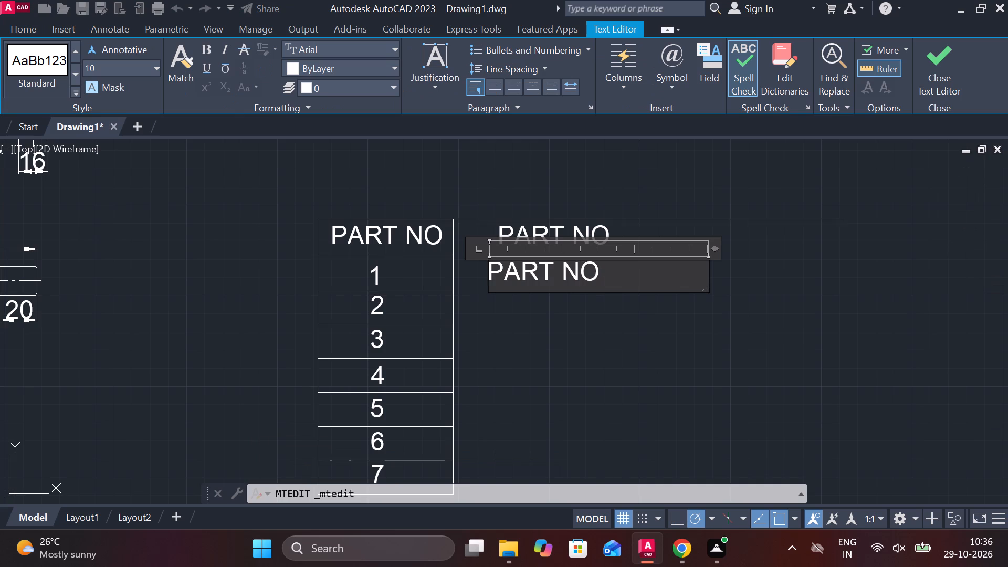
{"action": "key", "text": "BackSpace"}
{"action": "key", "text": "BackSpace"}
{"action": "key", "text": "BackSpace"}
{"action": "key", "text": "BackSpace"}
{"action": "key", "text": "BackSpace"}
{"action": "key", "text": "BackSpace"}
{"action": "key", "text": "BackSpace"}
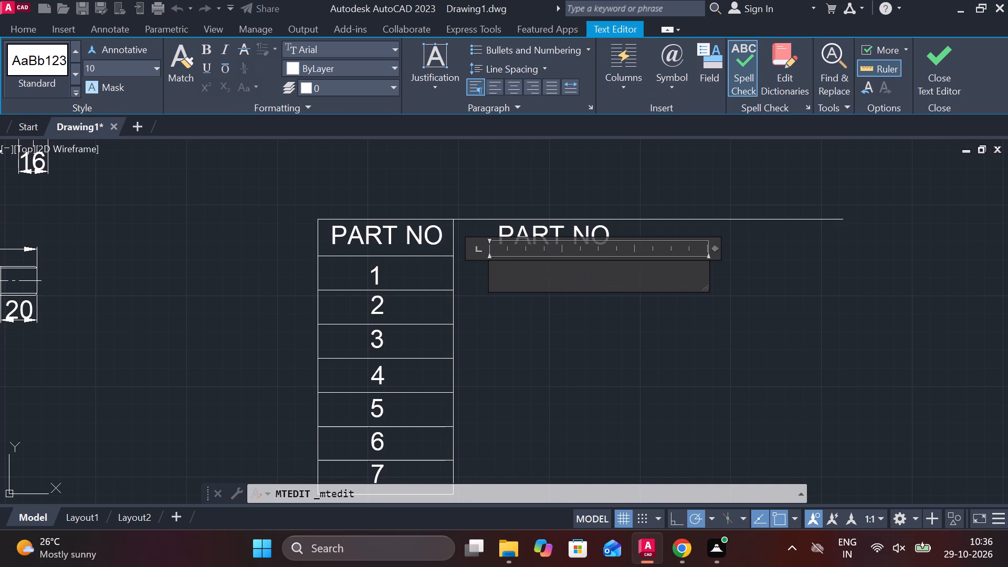
{"action": "type", "text": "MAIN BODY"}
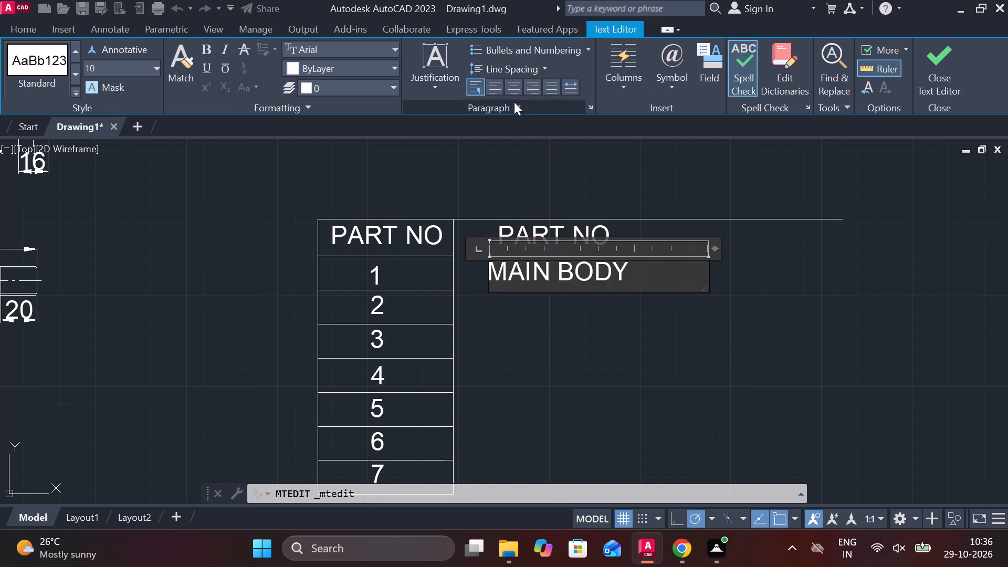
{"action": "left_click", "coordinate": [510, 93]}
{"action": "left_click", "coordinate": [951, 80]}
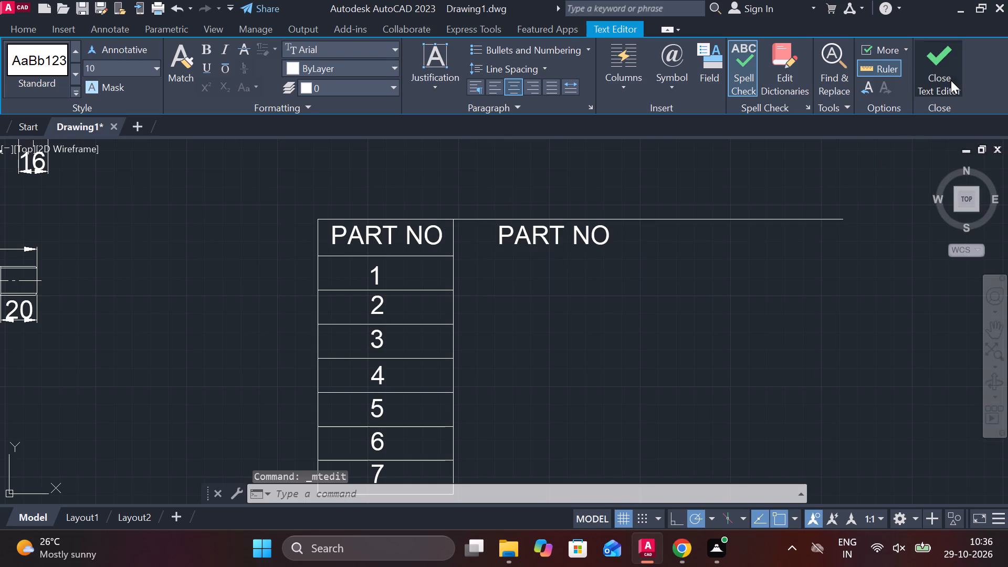
{"action": "key", "text": "Escape"}
Centre-align the PART NO heading text of the second column.
{"action": "triple_click", "coordinate": [553, 240]}
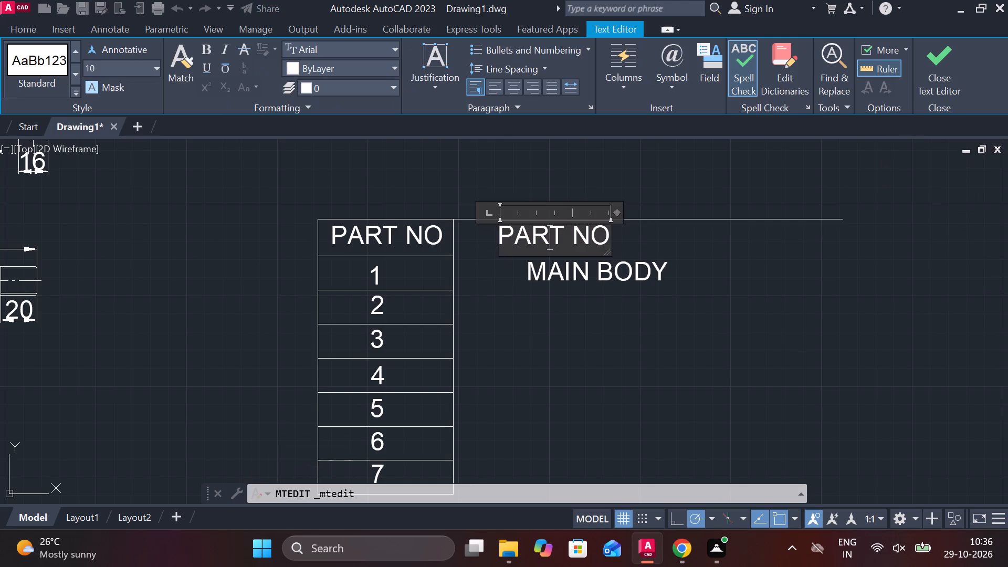
{"action": "left_click", "coordinate": [510, 87]}
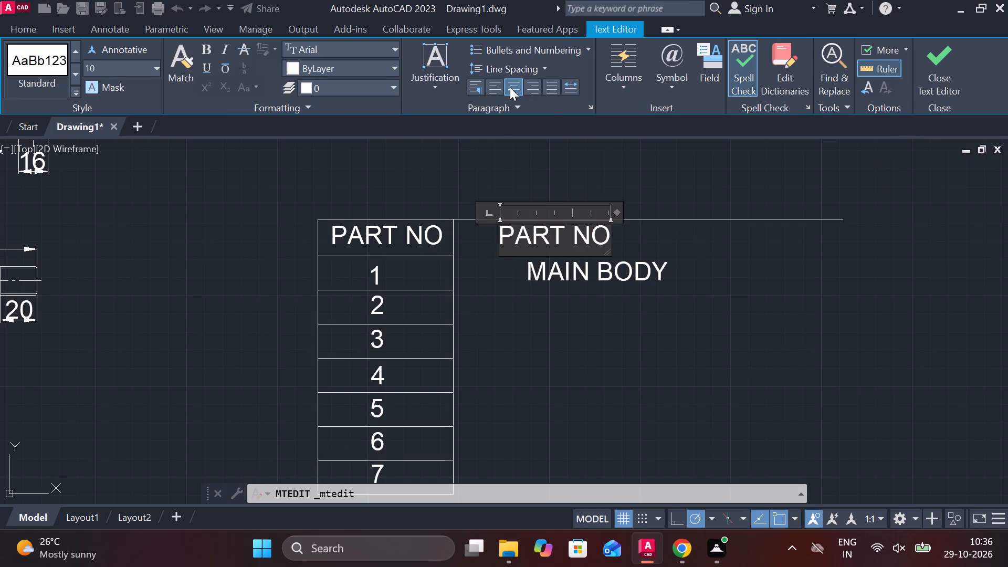
{"action": "left_click", "coordinate": [510, 87]}
{"action": "left_click", "coordinate": [511, 94]}
{"action": "left_click", "coordinate": [960, 57]}
{"action": "key", "text": "Escape"}
Move the MAIN BODY text about 20 units toward the number column so its frame starts on the column divider.
{"action": "left_click", "coordinate": [577, 272]}
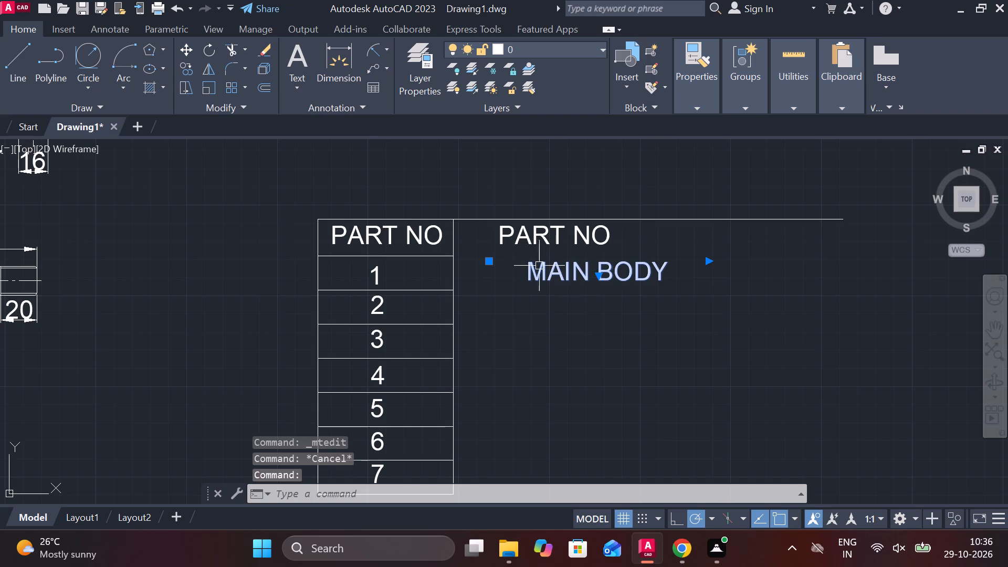
{"action": "left_click", "coordinate": [490, 261]}
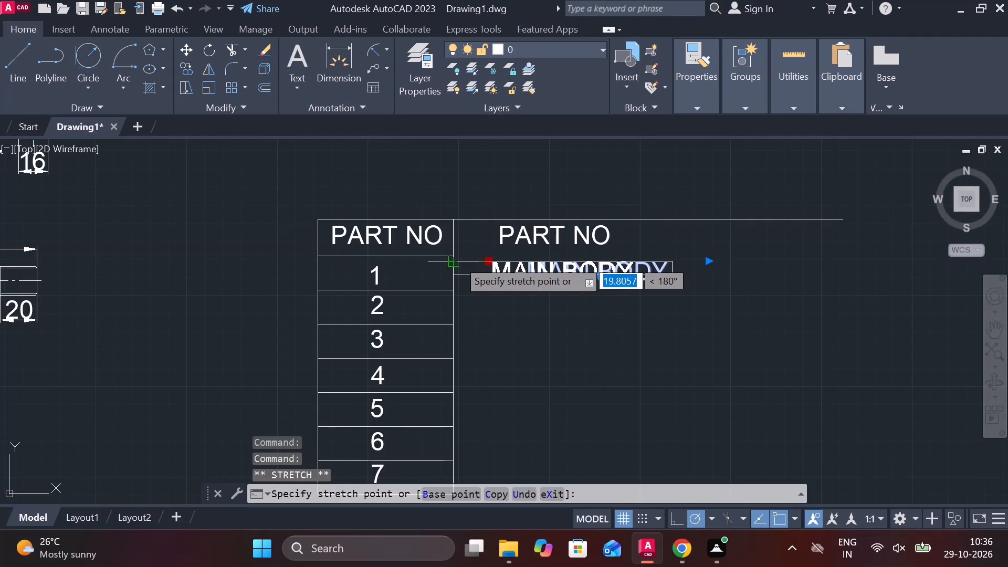
{"action": "left_click", "coordinate": [446, 260]}
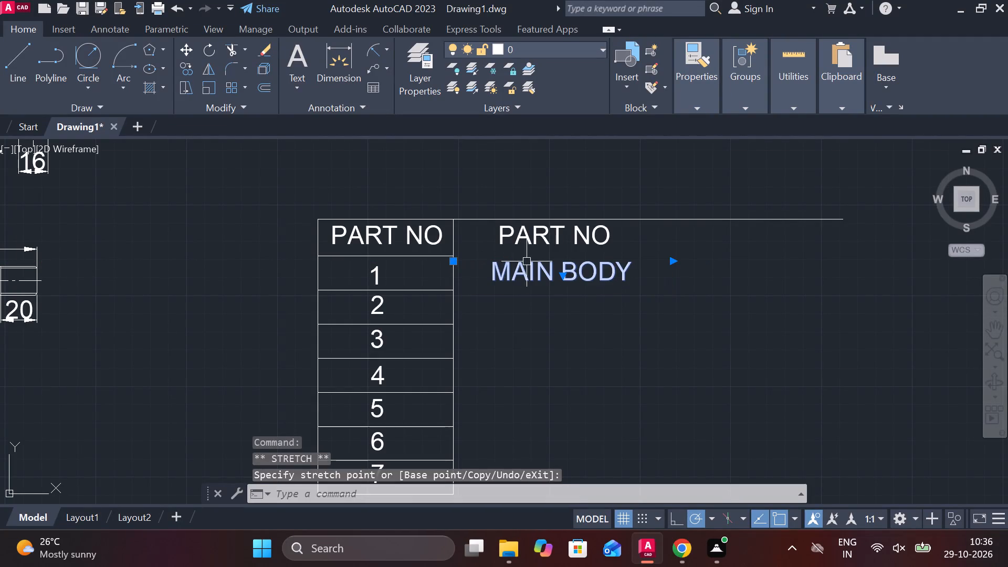
{"action": "key", "text": "Escape"}
Draw the second column's outer vertical border from the top line and its bottom edge back to the number column's corner.
{"action": "scroll", "coordinate": [680, 279], "scroll_direction": "down", "scroll_amount": 1}
{"action": "middle_click_drag", "start_coordinate": [680, 280], "coordinate": [649, 280]}
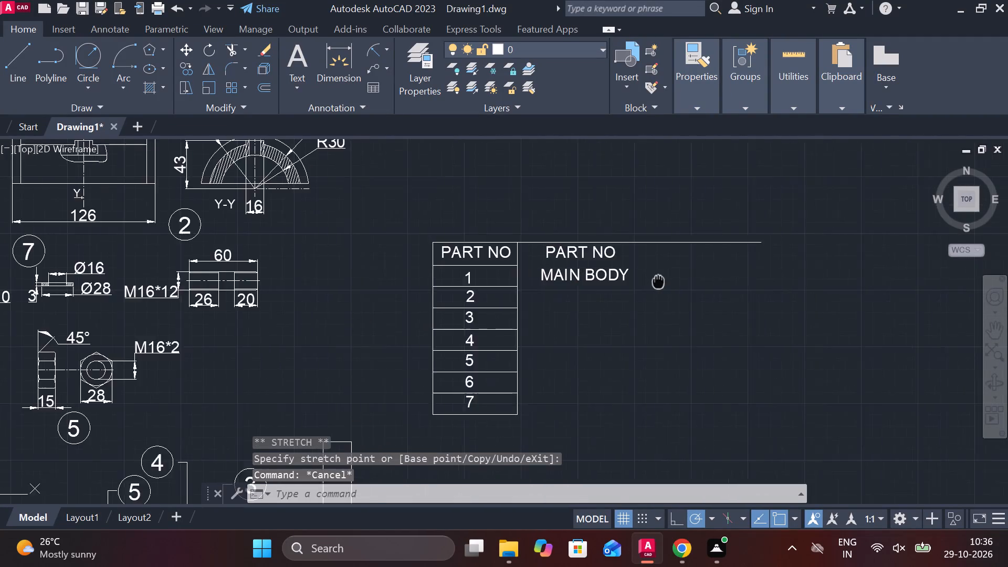
{"action": "middle_click_drag", "start_coordinate": [649, 280], "coordinate": [629, 236]}
{"action": "key", "text": "l"}
{"action": "key", "text": "Return"}
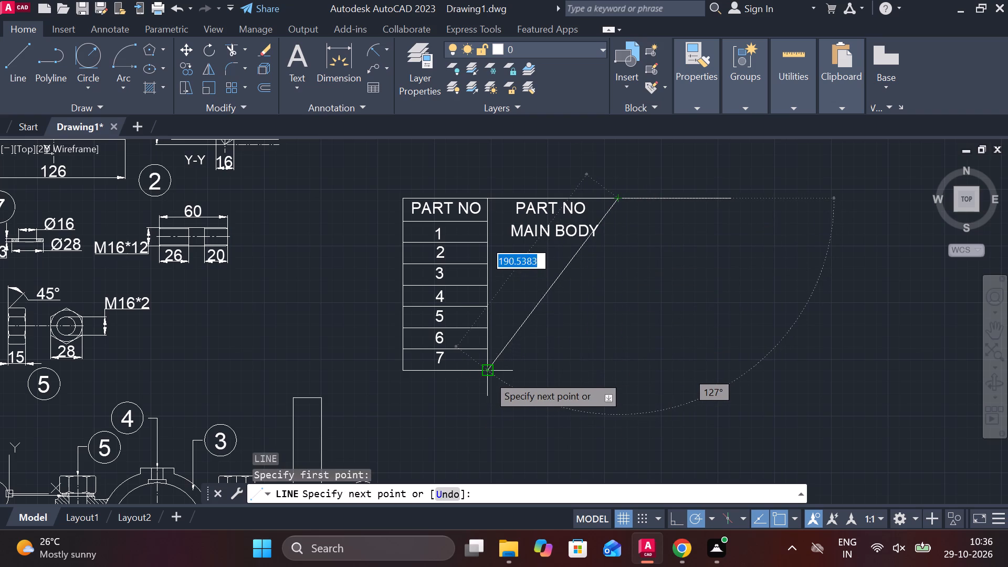
{"action": "left_click", "coordinate": [613, 374]}
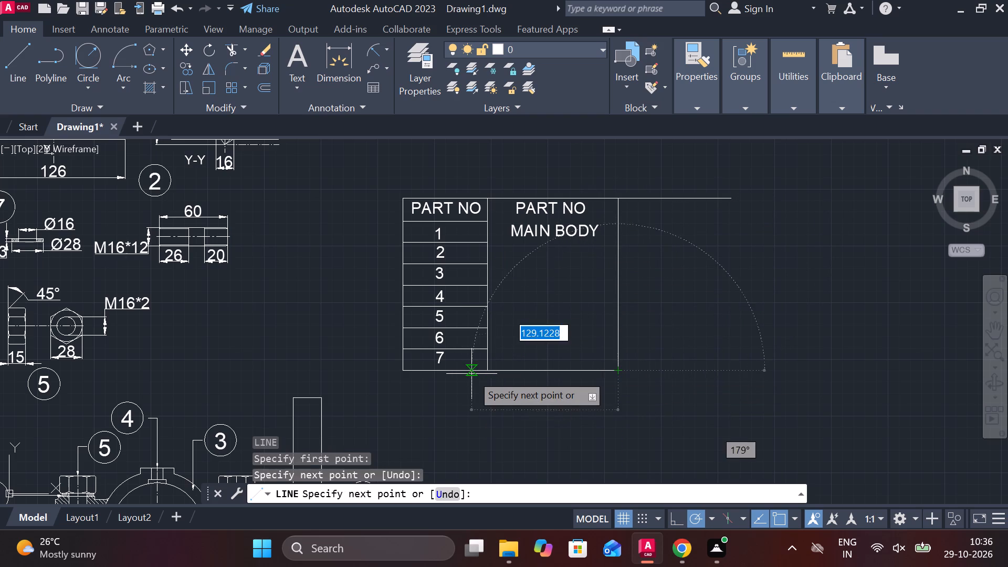
{"action": "left_click", "coordinate": [490, 370]}
{"action": "key", "text": "Escape"}
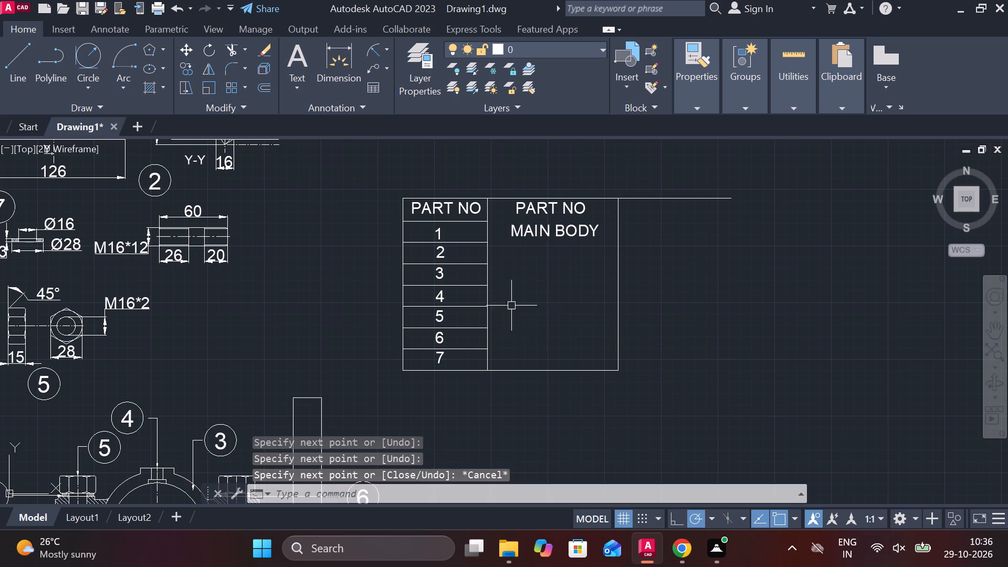
Extend the heading line and all row lines of the number column across to the second column's outer border.
{"action": "type", "text": "EX"}
{"action": "key", "text": "space"}
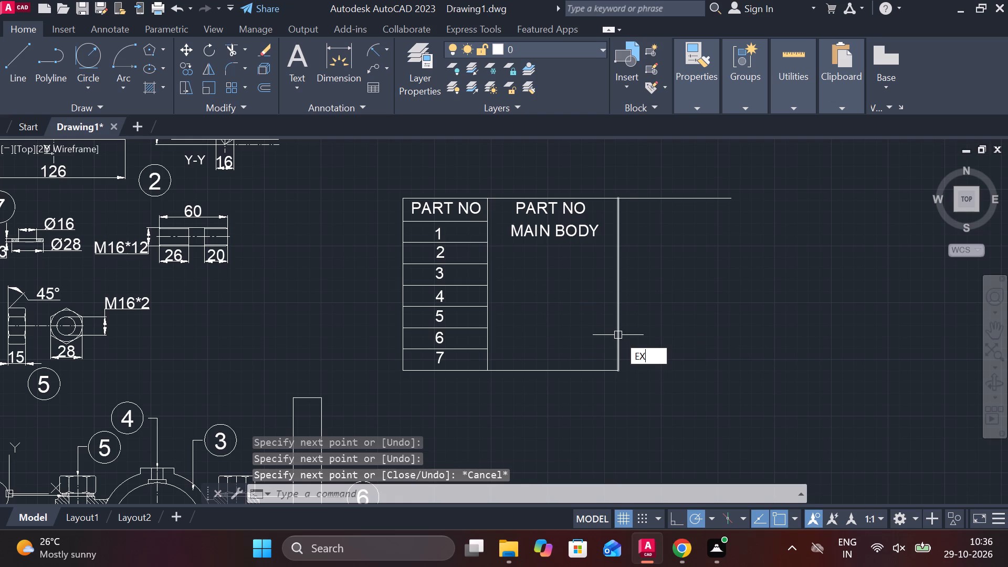
{"action": "left_click", "coordinate": [465, 229]}
{"action": "left_click", "coordinate": [464, 235]}
{"action": "left_click_drag", "start_coordinate": [459, 260], "coordinate": [457, 344]}
{"action": "left_click", "coordinate": [457, 344]}
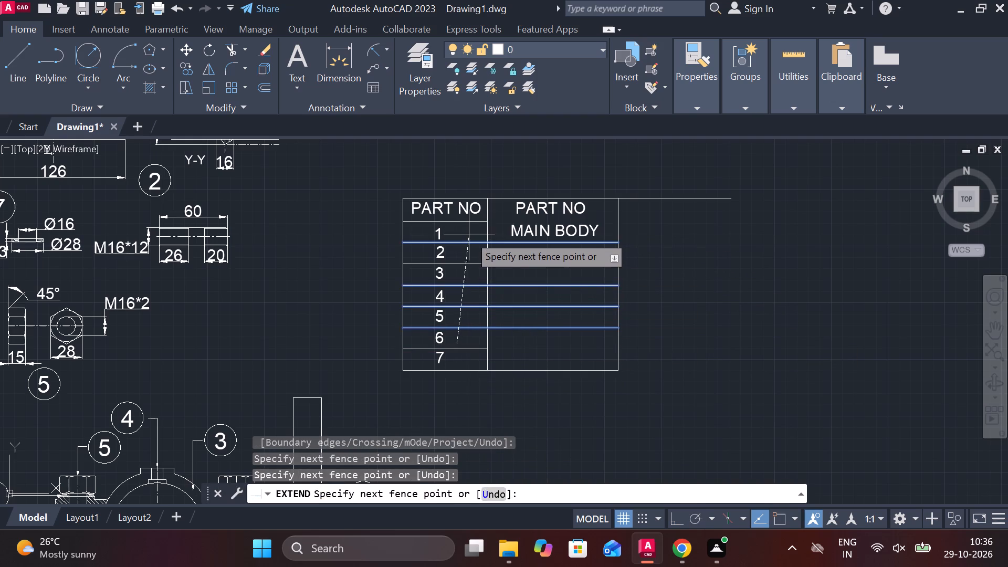
{"action": "left_click", "coordinate": [469, 235]}
{"action": "left_click", "coordinate": [469, 358]}
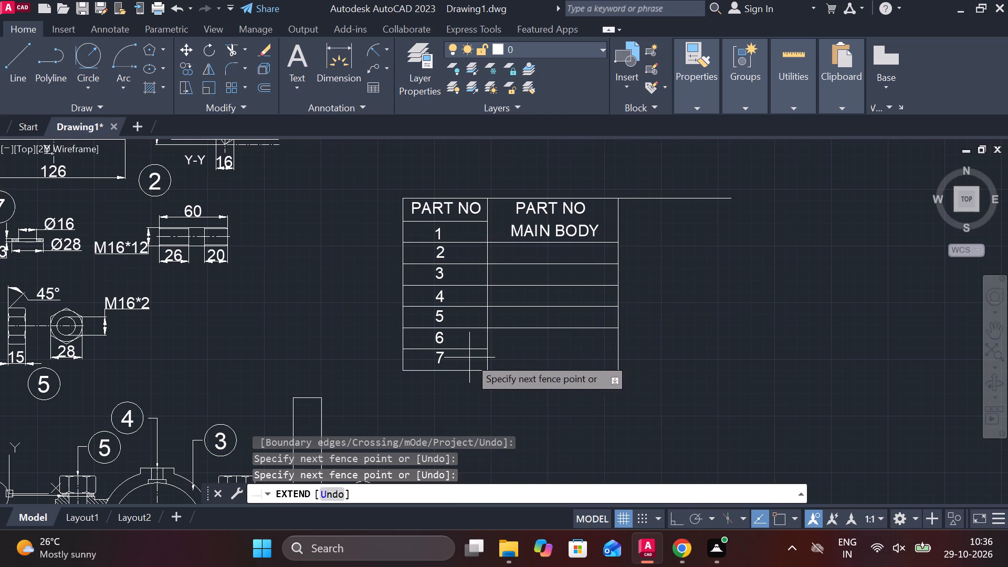
{"action": "left_click", "coordinate": [474, 337]}
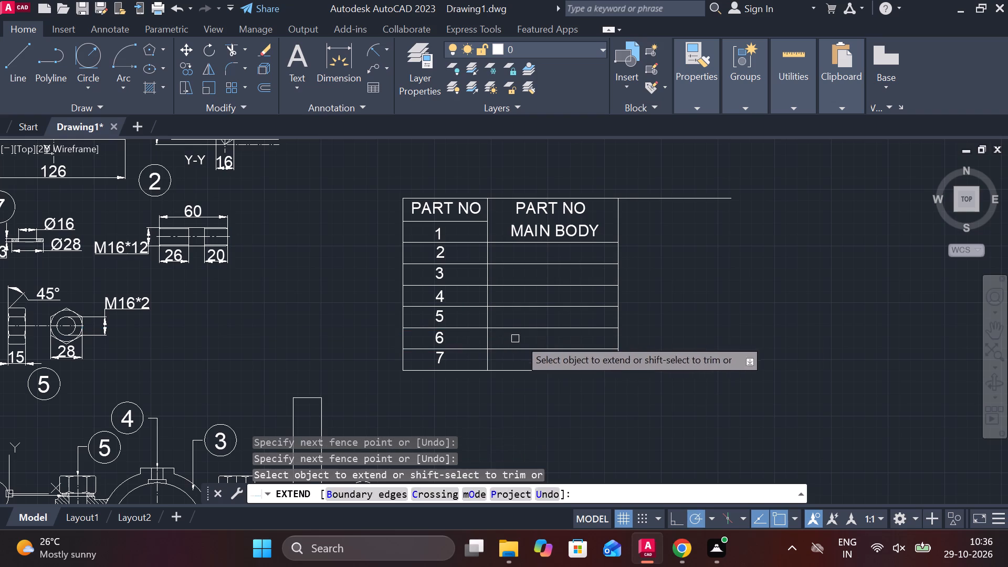
{"action": "key", "text": "Escape"}
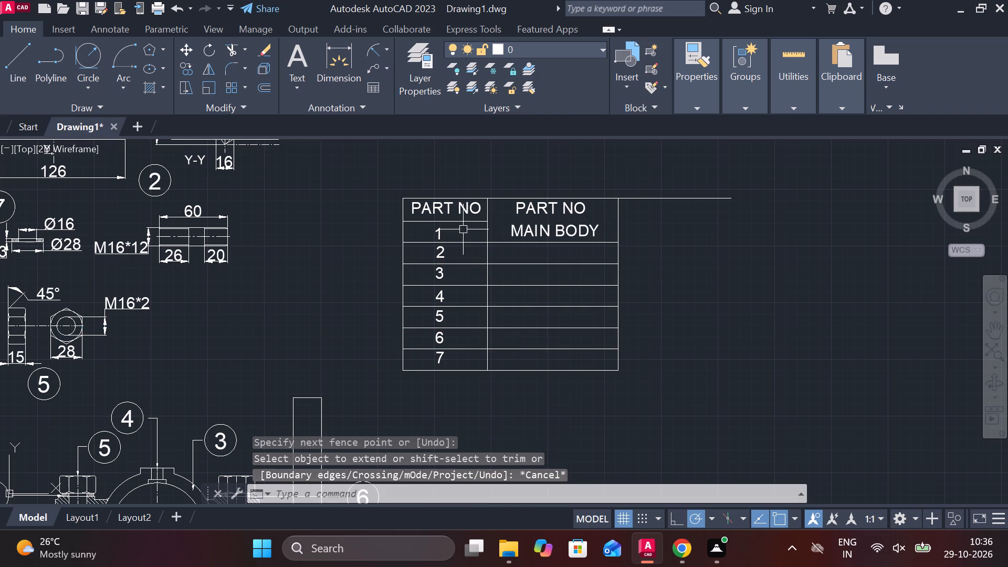
{"action": "type", "text": "EX"}
{"action": "key", "text": "space"}
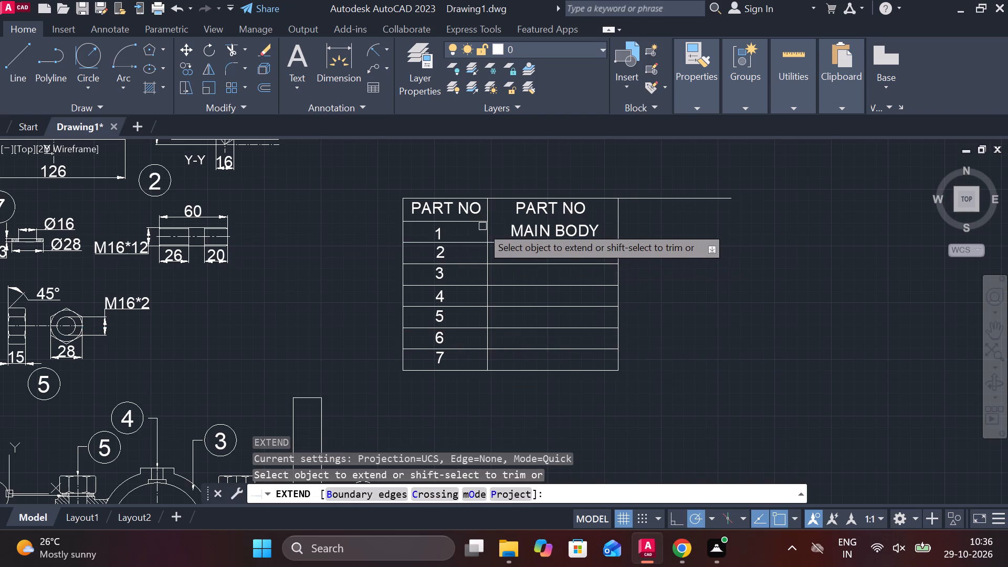
{"action": "left_click", "coordinate": [471, 223]}
{"action": "scroll", "coordinate": [547, 227], "scroll_direction": "up", "scroll_amount": 1}
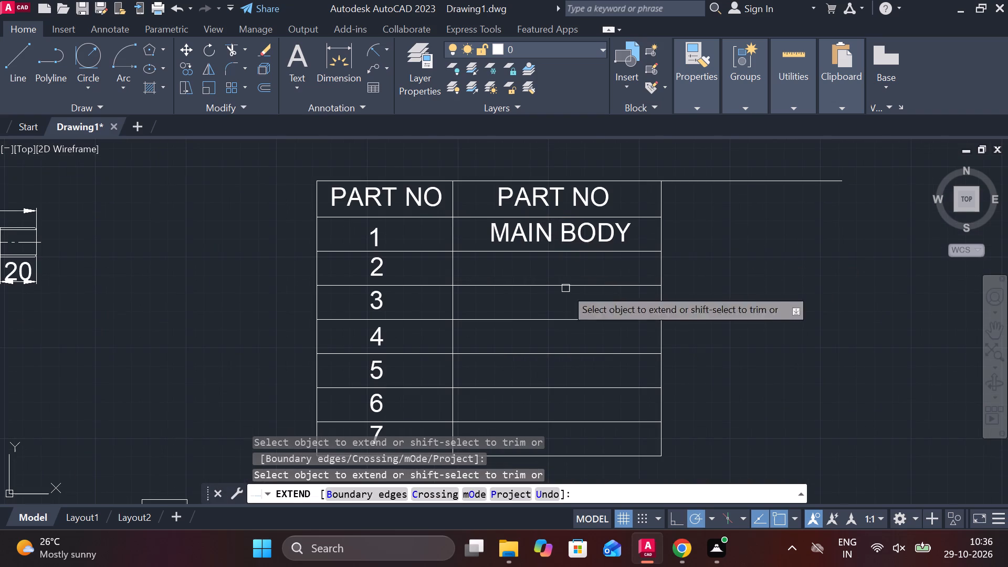
{"action": "key", "text": "Escape"}
Copy the MAIN BODY text straight down into the second-column cells of rows 2 to 7.
{"action": "left_click", "coordinate": [548, 233]}
{"action": "type", "text": "CO"}
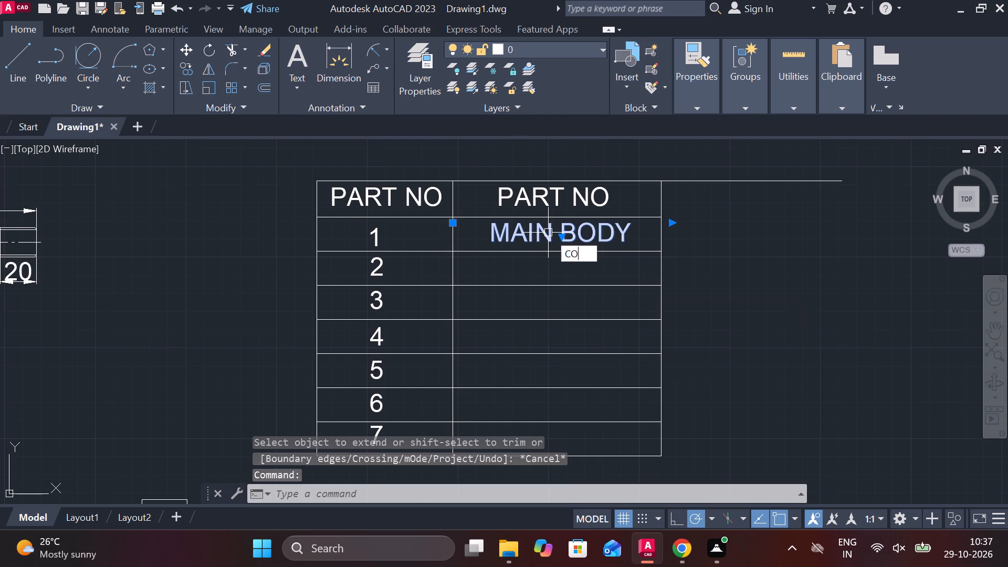
{"action": "key", "text": "Return"}
{"action": "left_click", "coordinate": [548, 233]}
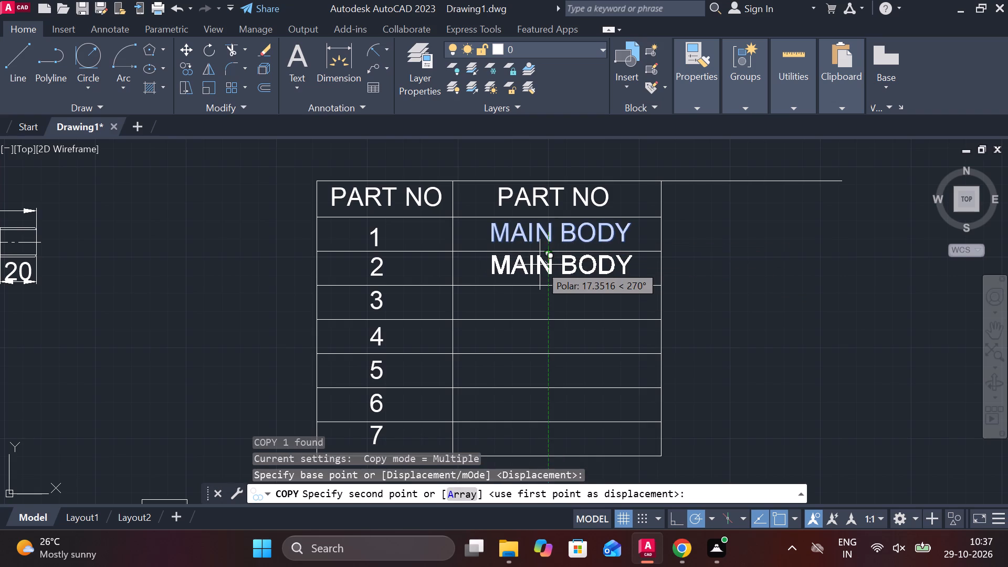
{"action": "left_click", "coordinate": [540, 265]}
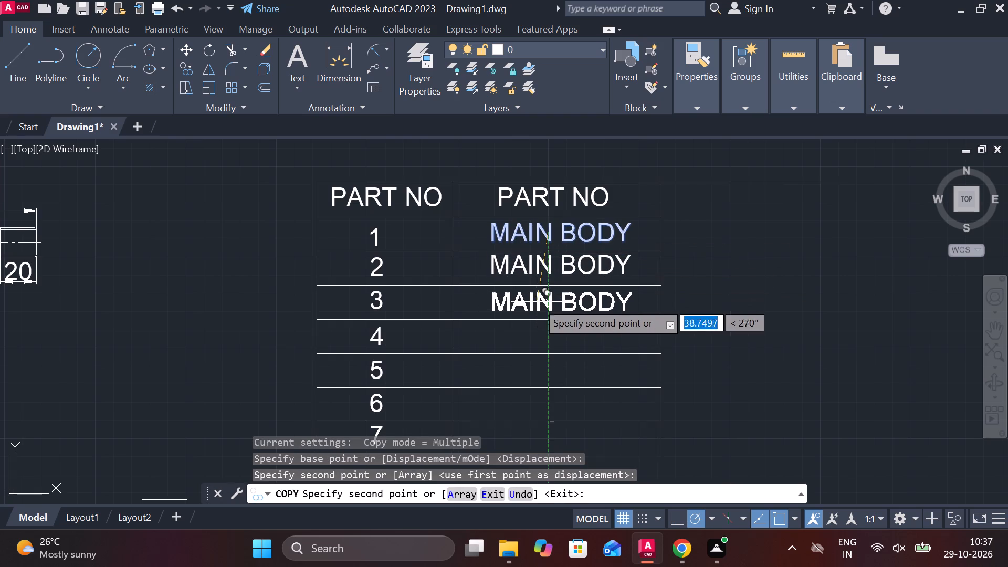
{"action": "left_click", "coordinate": [537, 302]}
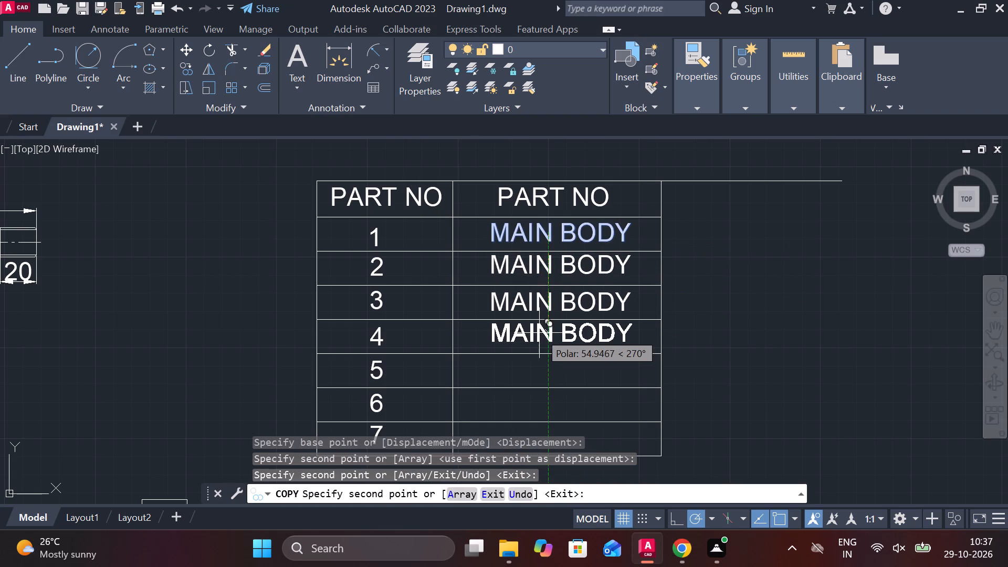
{"action": "scroll", "coordinate": [539, 333], "scroll_direction": "up", "scroll_amount": 2}
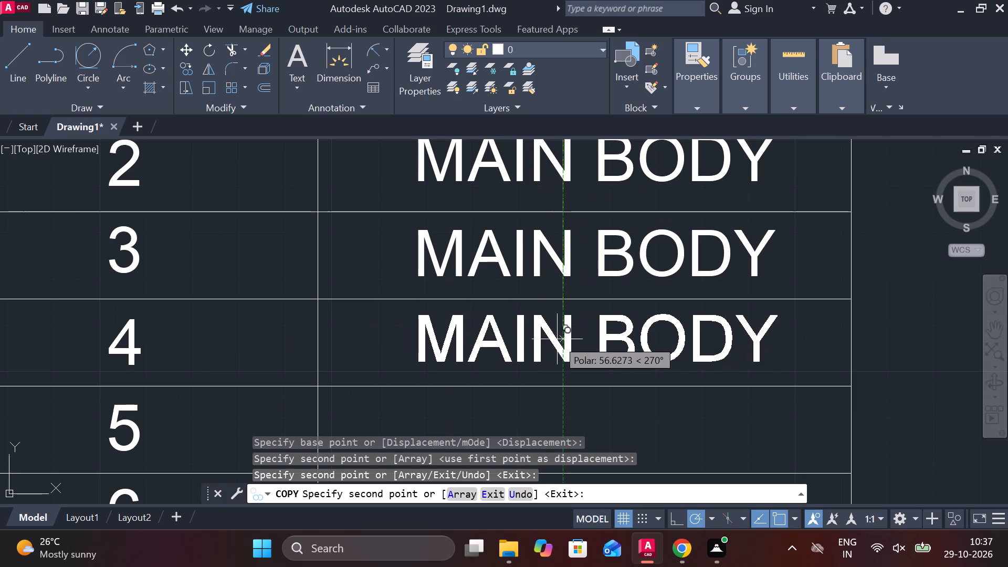
{"action": "left_click", "coordinate": [557, 339]}
{"action": "scroll", "coordinate": [557, 339], "scroll_direction": "down", "scroll_amount": 1}
{"action": "middle_click_drag", "start_coordinate": [560, 387], "coordinate": [532, 239]}
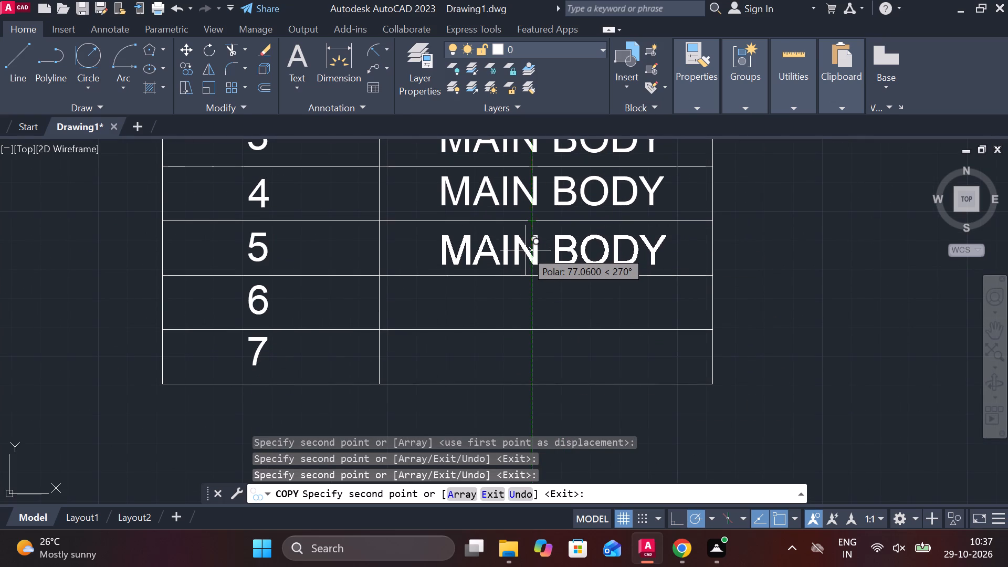
{"action": "left_click", "coordinate": [526, 248]}
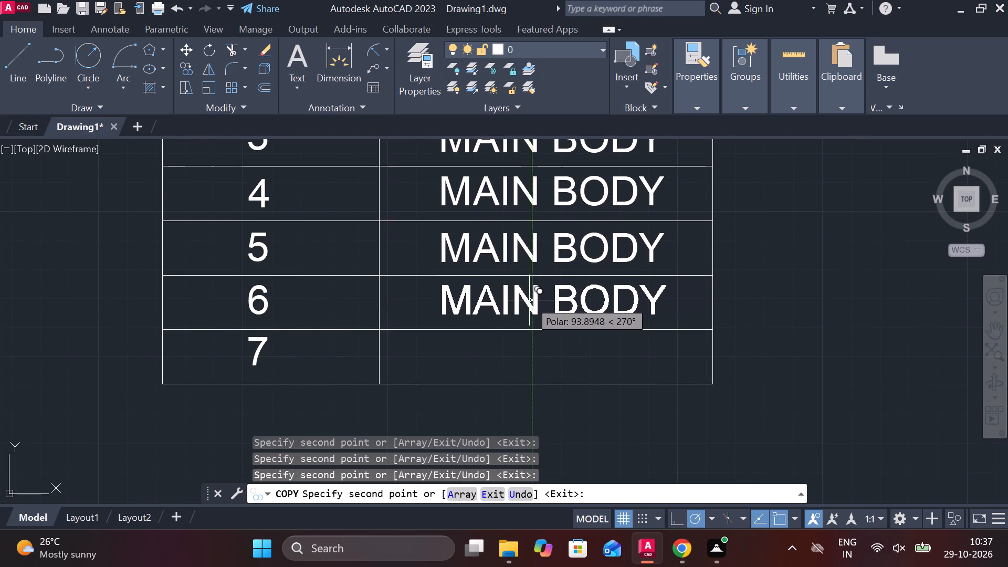
{"action": "left_click", "coordinate": [529, 301]}
{"action": "left_click", "coordinate": [535, 352]}
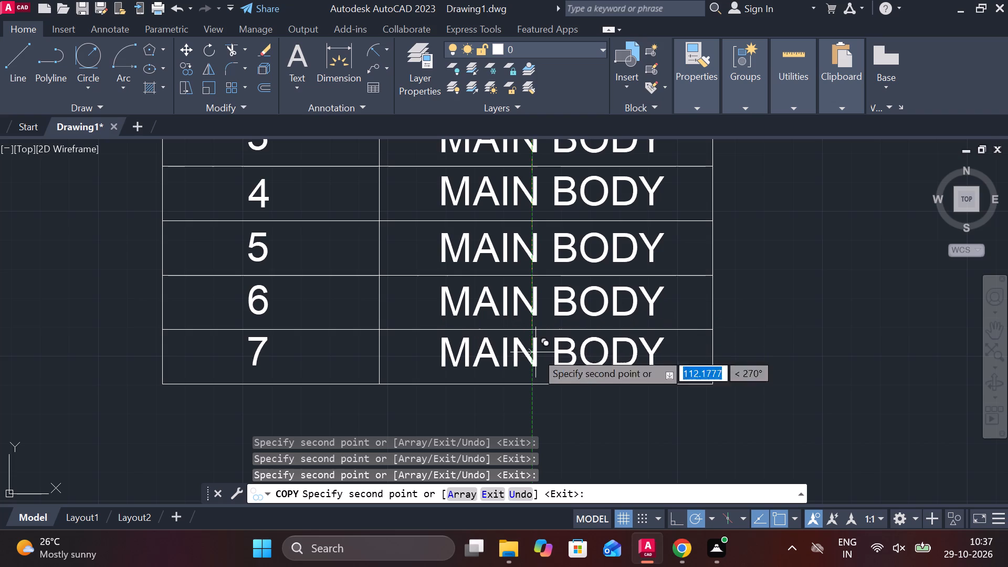
{"action": "scroll", "coordinate": [603, 250], "scroll_direction": "down", "scroll_amount": 2}
{"action": "middle_click_drag", "start_coordinate": [648, 253], "coordinate": [605, 306]}
{"action": "key", "text": "Escape"}
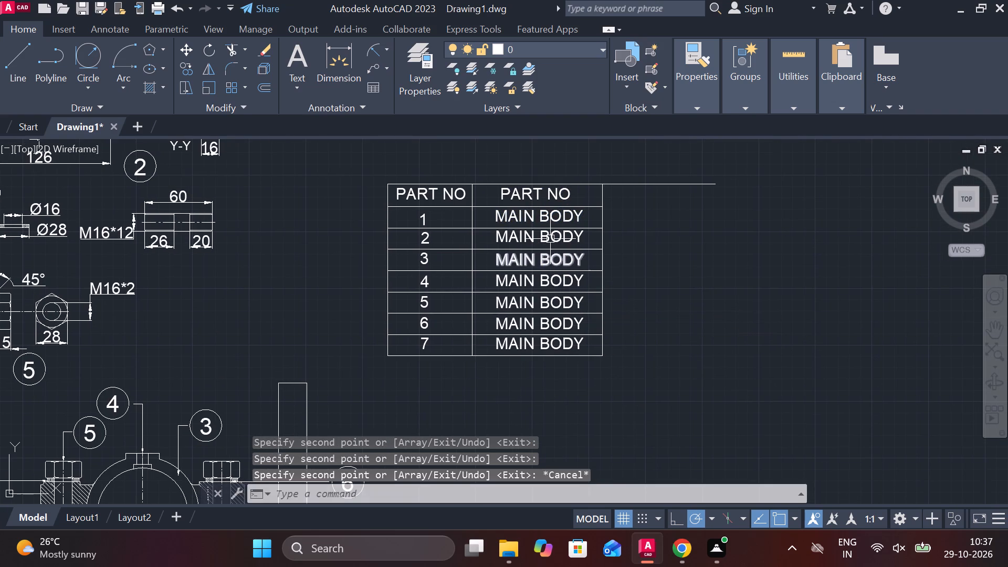
Replace the copied part name in row 2 with BEARING-A.
{"action": "scroll", "coordinate": [511, 235], "scroll_direction": "up", "scroll_amount": 1}
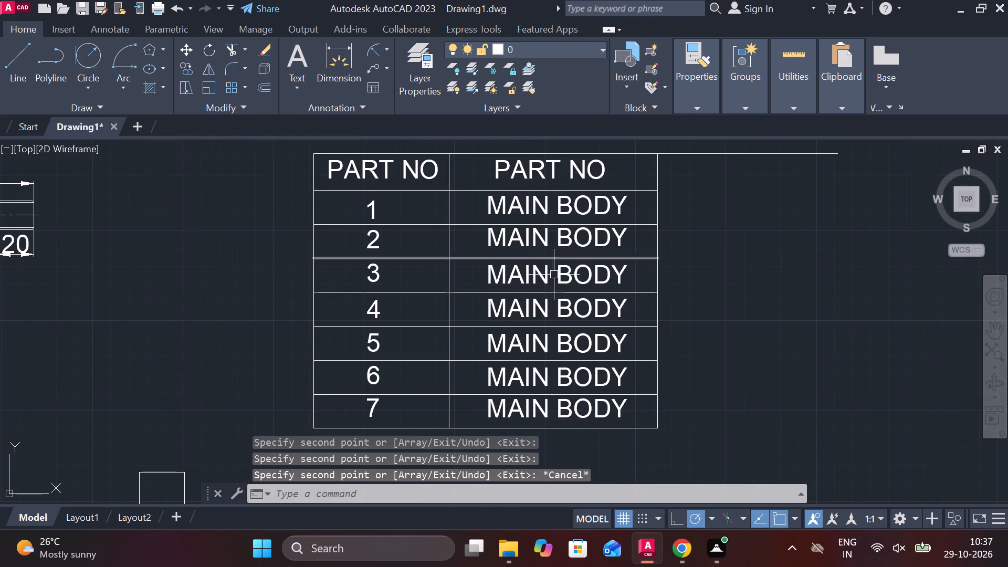
{"action": "double_click", "coordinate": [547, 233]}
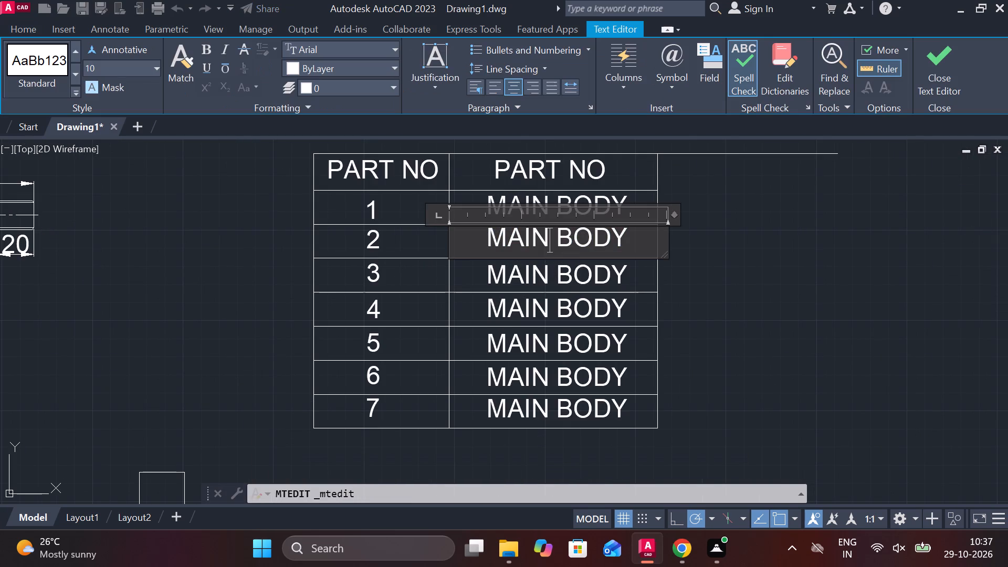
{"action": "key", "text": "Right"}
{"action": "key", "text": "Right"}
{"action": "key", "text": "Right"}
{"action": "key", "text": "Right"}
{"action": "key", "text": "Right"}
{"action": "key", "text": "BackSpace"}
{"action": "key", "text": "BackSpace"}
{"action": "key", "text": "BackSpace"}
{"action": "key", "text": "BackSpace"}
{"action": "key", "text": "BackSpace"}
{"action": "key", "text": "BackSpace"}
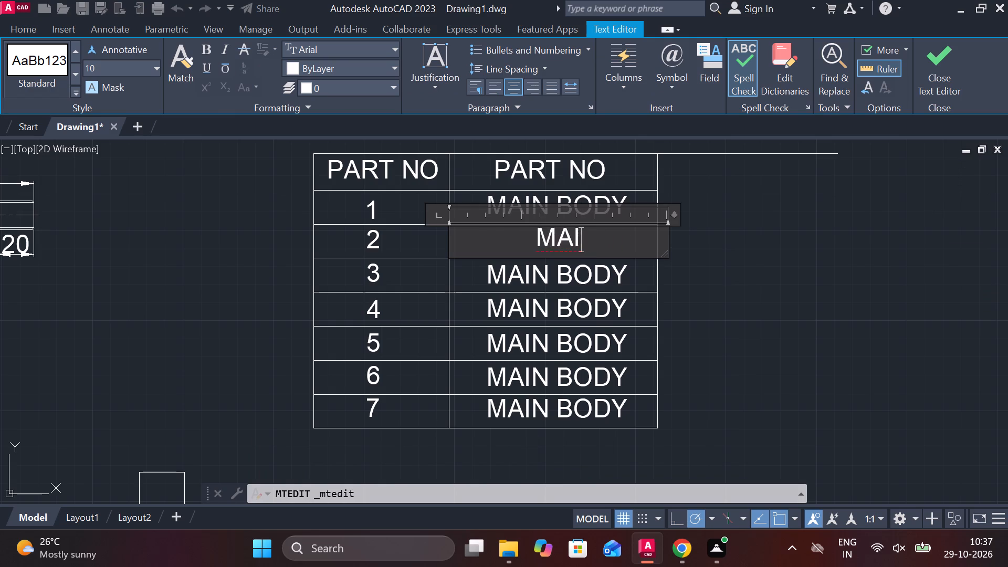
{"action": "key", "text": "BackSpace"}
{"action": "key", "text": "BackSpace"}
{"action": "key", "text": "BackSpace"}
{"action": "type", "text": "BEA"}
{"action": "type", "text": "RING"}
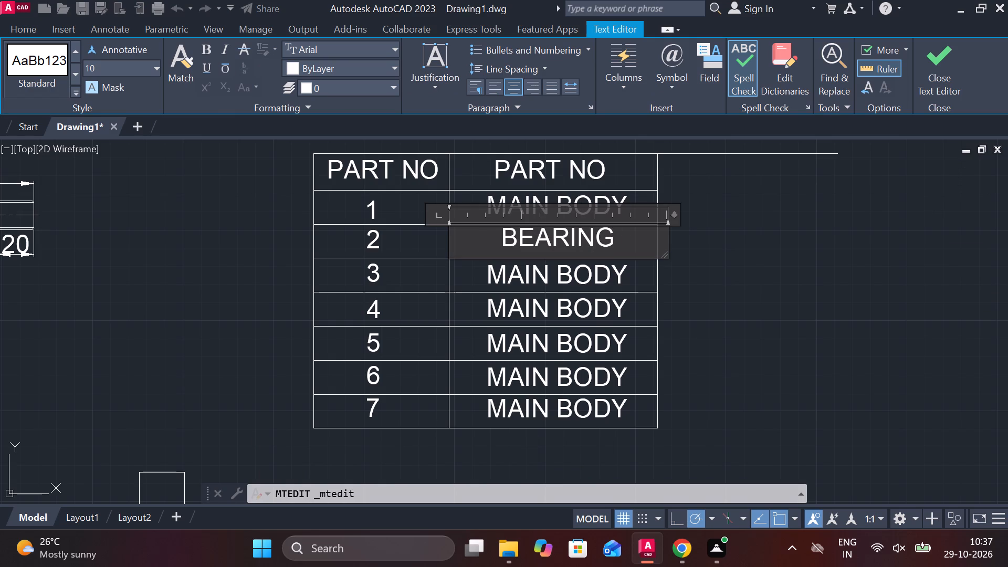
{"action": "type", "text": "-A"}
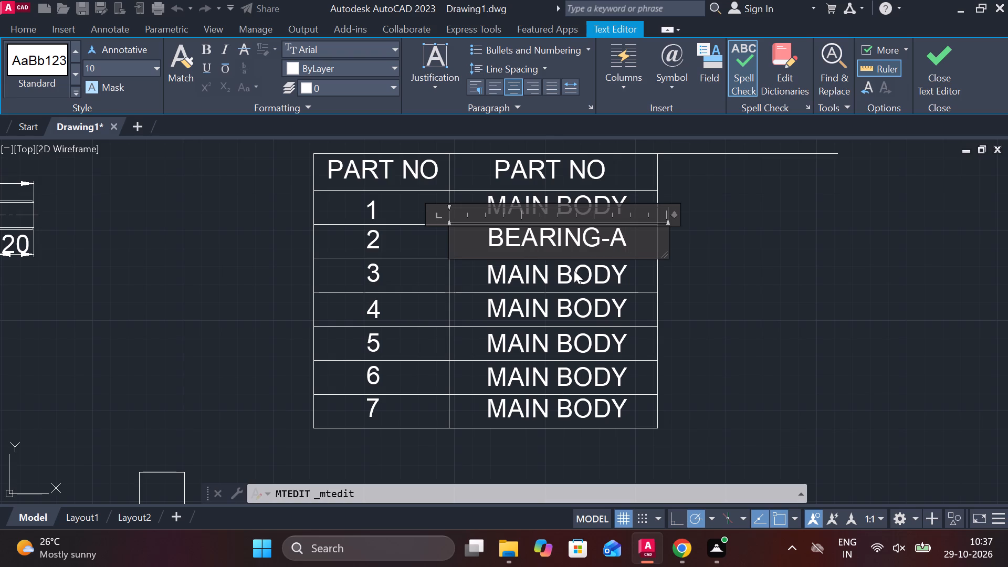
{"action": "left_click", "coordinate": [574, 270]}
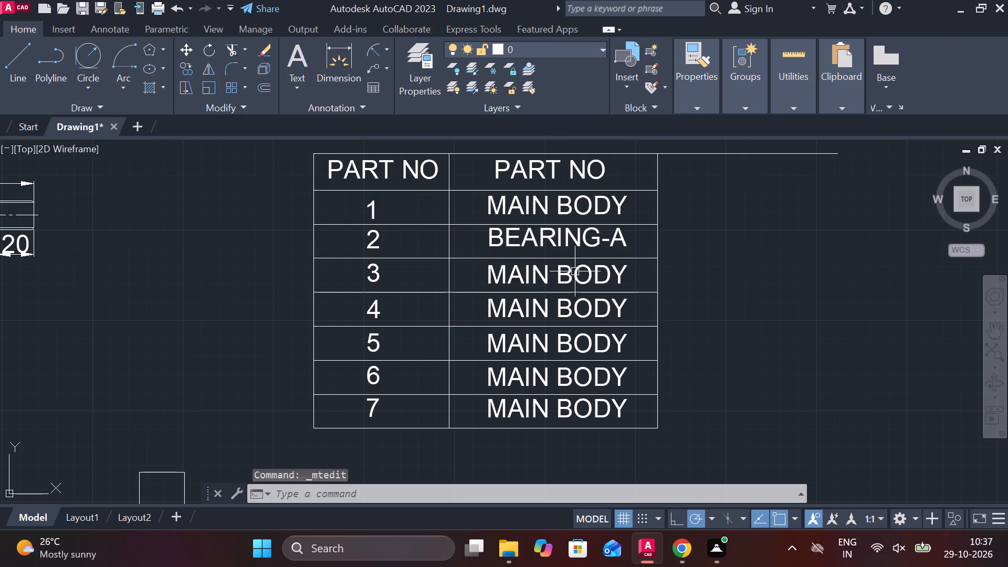
Replace the copied part name in row 3 with BEARING-B.
{"action": "double_click", "coordinate": [597, 275]}
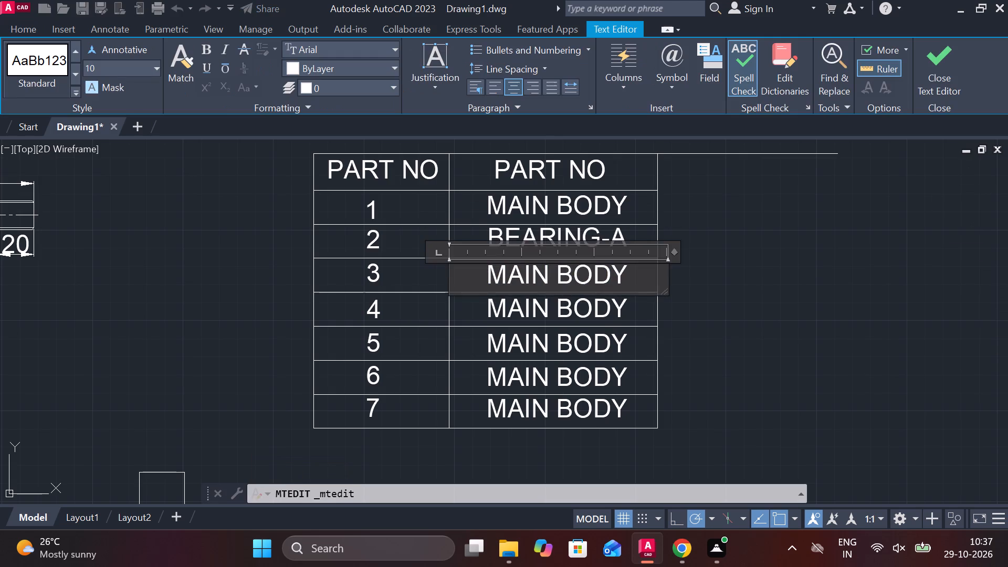
{"action": "key", "text": "Right"}
{"action": "key", "text": "Right"}
{"action": "key", "text": "BackSpace"}
{"action": "key", "text": "BackSpace"}
{"action": "key", "text": "BackSpace"}
{"action": "key", "text": "BackSpace"}
{"action": "key", "text": "BackSpace"}
{"action": "key", "text": "BackSpace"}
{"action": "key", "text": "BackSpace"}
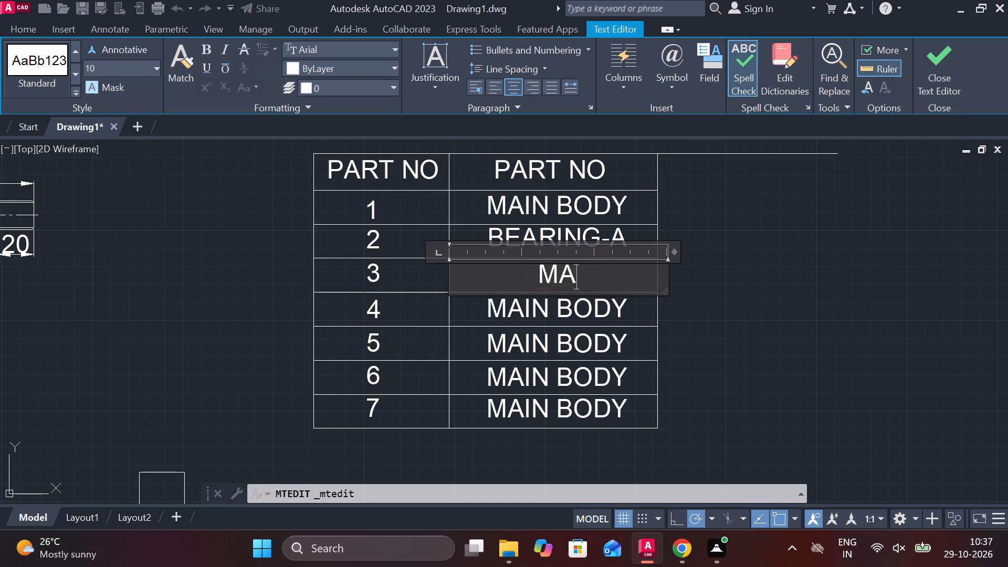
{"action": "key", "text": "BackSpace"}
{"action": "key", "text": "BackSpace"}
{"action": "type", "text": "BEARING"}
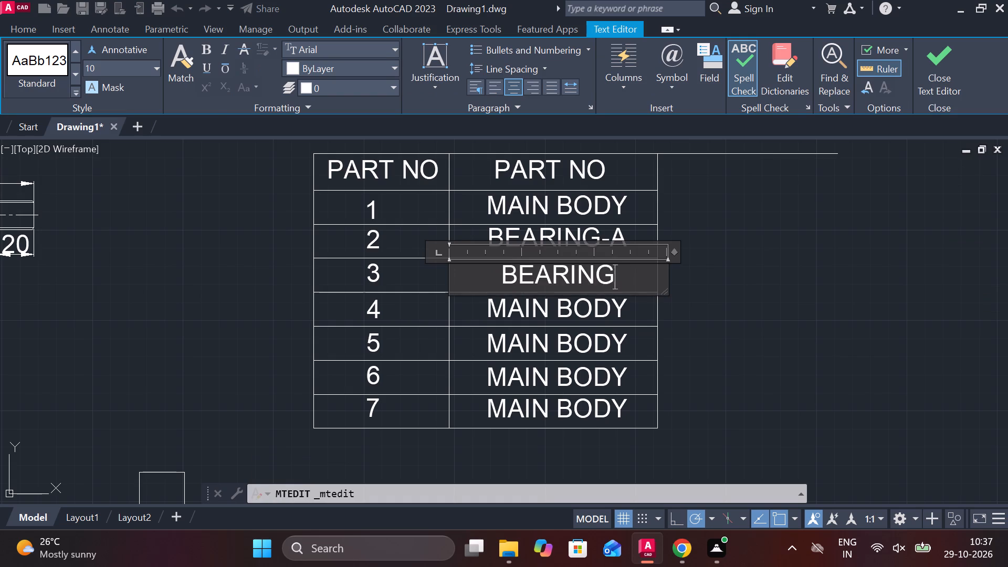
{"action": "key", "text": "minus"}
{"action": "key", "text": "b"}
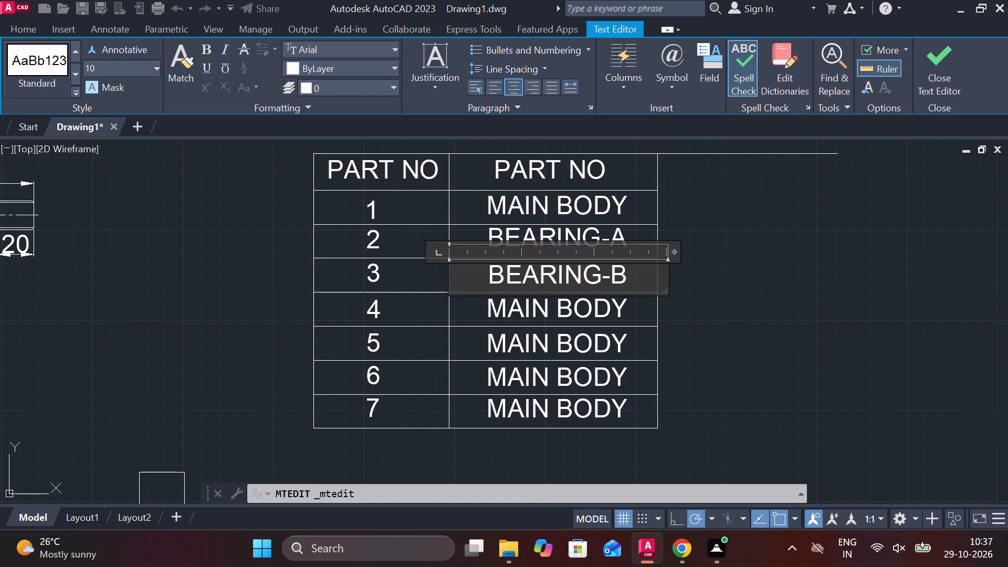
{"action": "left_click", "coordinate": [593, 313]}
Replace the copied part name in row 4 with UPPER BODY.
{"action": "double_click", "coordinate": [593, 313]}
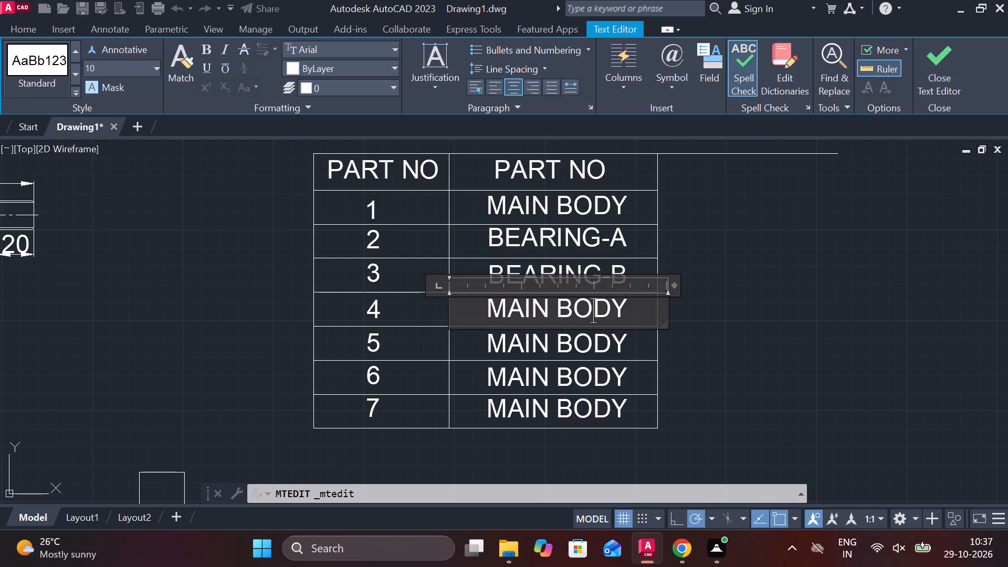
{"action": "key", "text": "Right"}
{"action": "key", "text": "Right"}
{"action": "key", "text": "BackSpace"}
{"action": "key", "text": "BackSpace"}
{"action": "key", "text": "BackSpace"}
{"action": "key", "text": "BackSpace"}
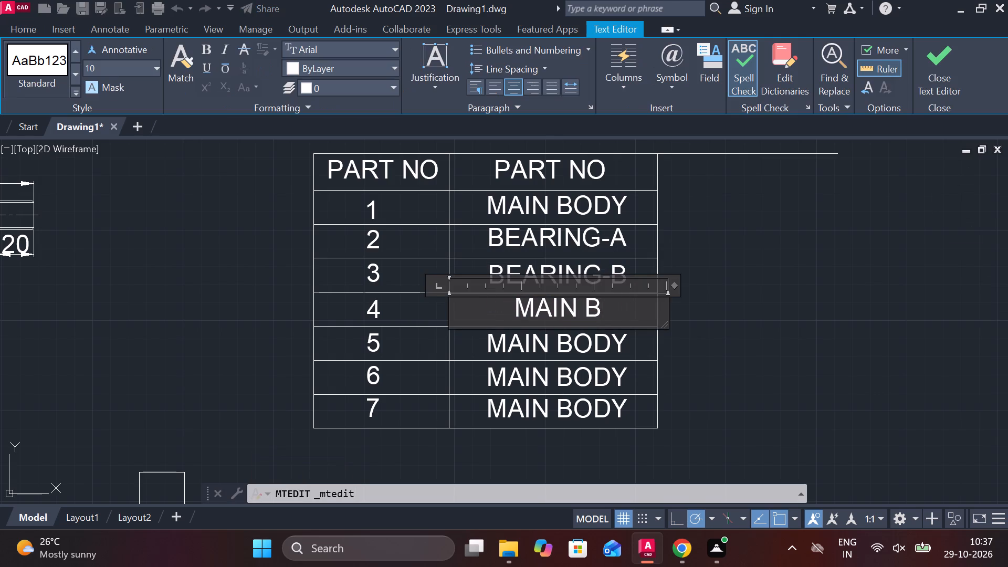
{"action": "key", "text": "BackSpace"}
{"action": "key", "text": "BackSpace"}
{"action": "key", "text": "BackSpace"}
{"action": "key", "text": "BackSpace"}
{"action": "key", "text": "BackSpace"}
{"action": "type", "text": "UPPER"}
{"action": "key", "text": "space"}
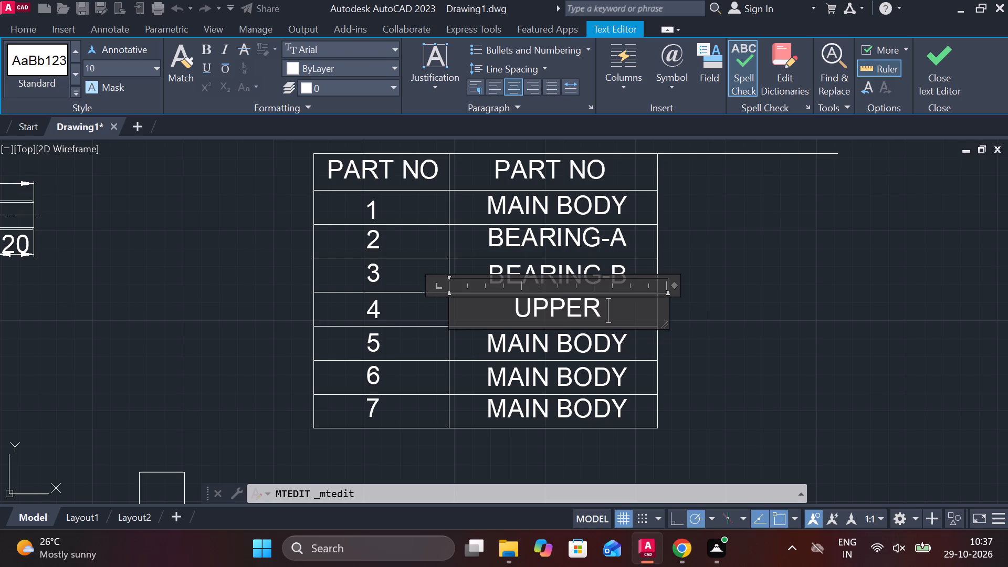
{"action": "type", "text": "BOD"}
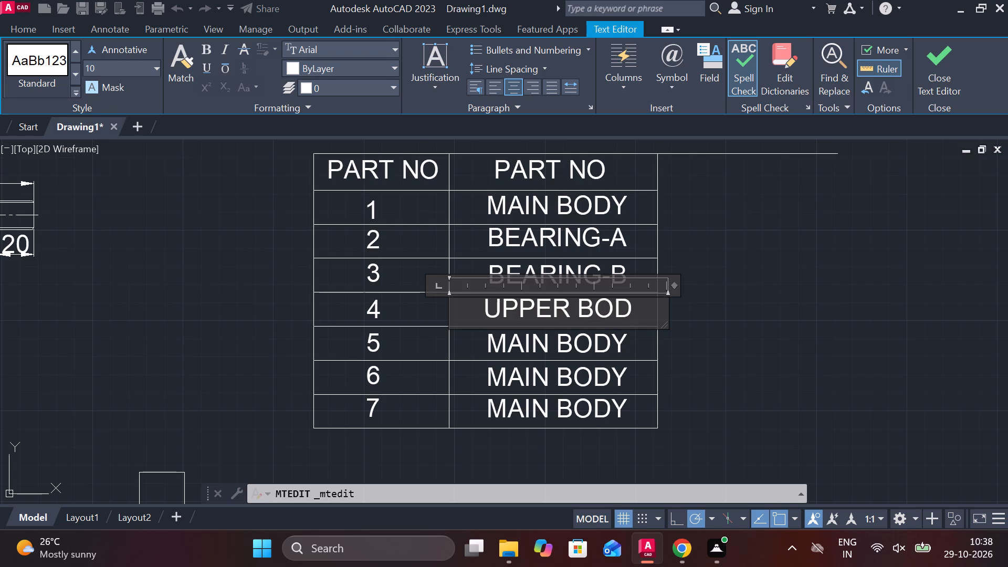
{"action": "key", "text": "y"}
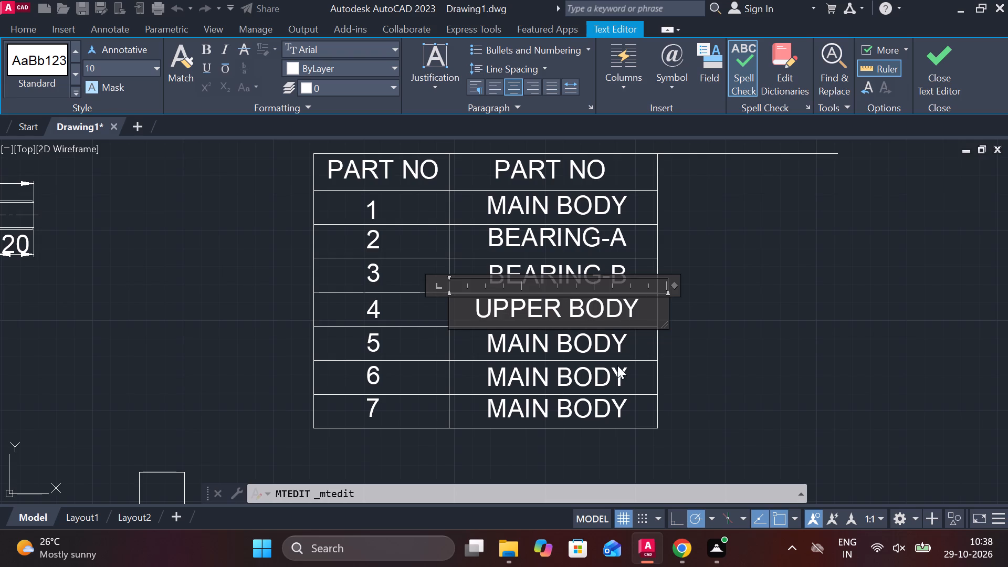
{"action": "left_click", "coordinate": [579, 346]}
Replace the copied part name in row 5 with NUT.
{"action": "double_click", "coordinate": [582, 348]}
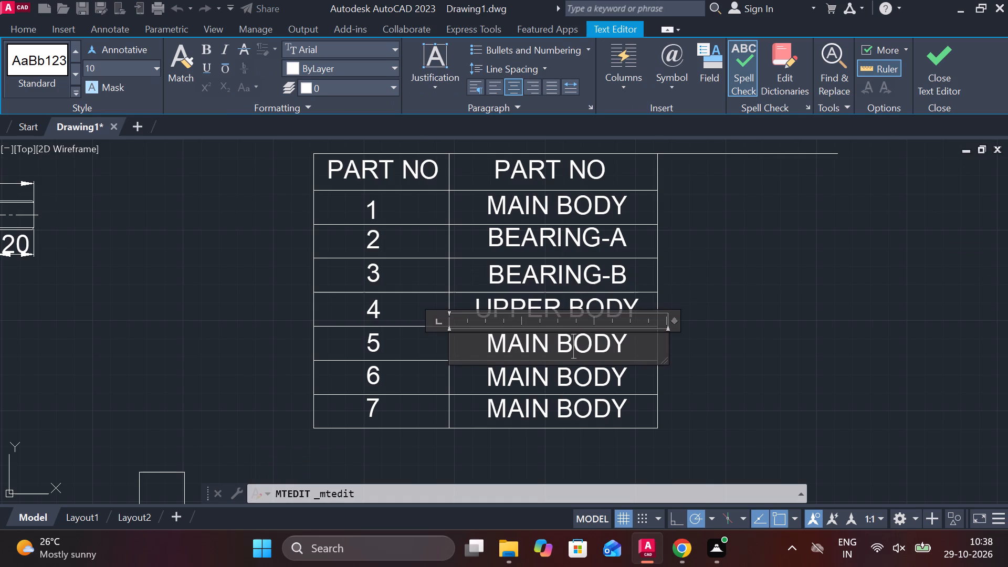
{"action": "key", "text": "Right"}
{"action": "key", "text": "Right"}
{"action": "key", "text": "Right"}
{"action": "key", "text": "BackSpace"}
{"action": "key", "text": "BackSpace"}
{"action": "key", "text": "BackSpace"}
{"action": "key", "text": "BackSpace"}
{"action": "key", "text": "BackSpace"}
{"action": "key", "text": "BackSpace"}
{"action": "key", "text": "BackSpace"}
{"action": "key", "text": "BackSpace"}
{"action": "key", "text": "BackSpace"}
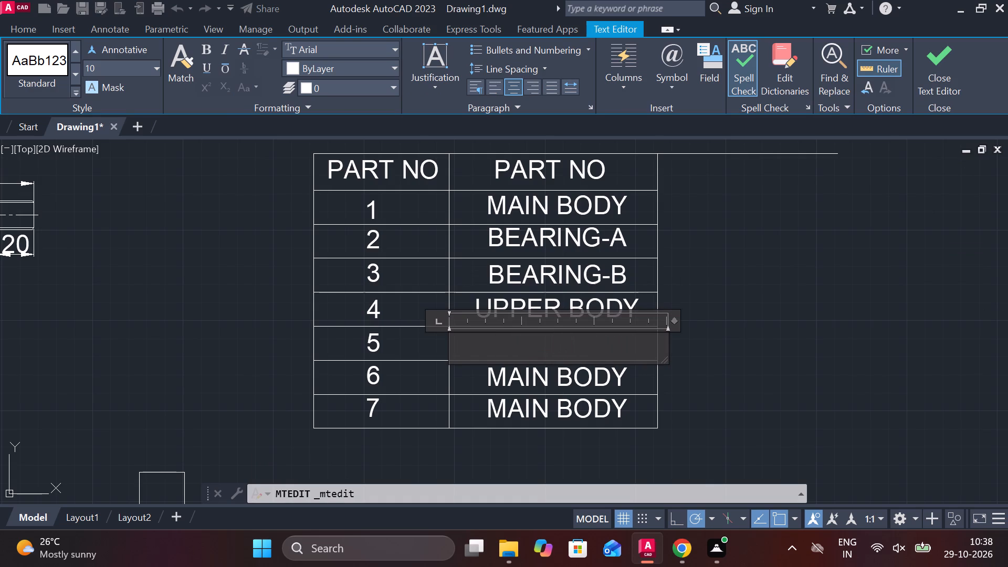
{"action": "type", "text": "NUT"}
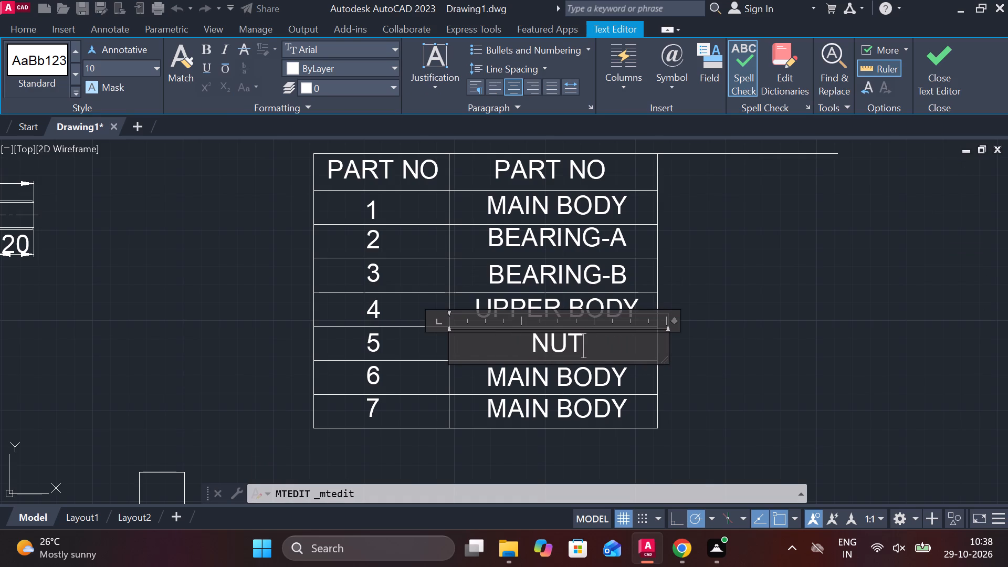
{"action": "left_click", "coordinate": [606, 382]}
Replace the copied part name in row 6 with STUD.
{"action": "double_click", "coordinate": [606, 382]}
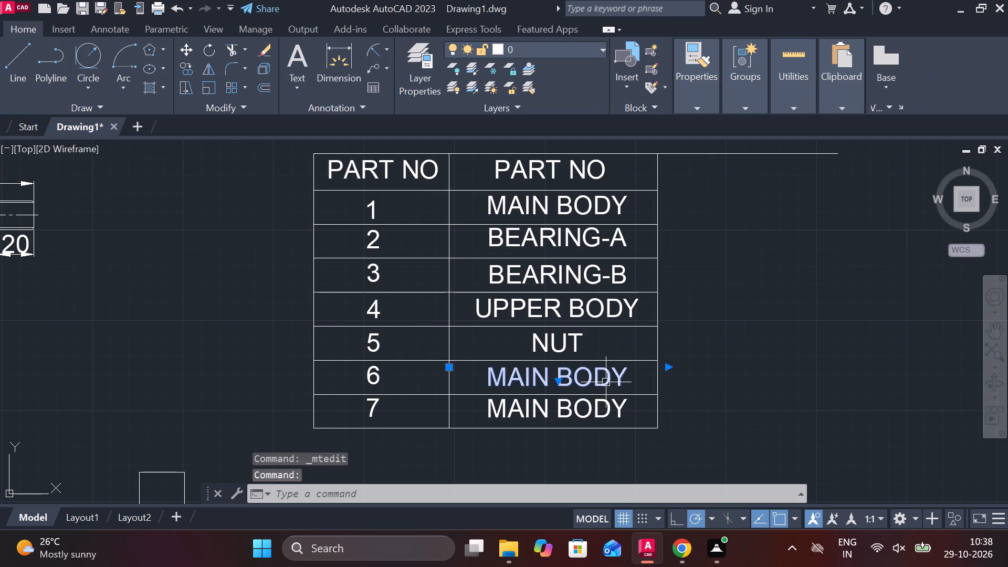
{"action": "key", "text": "Right"}
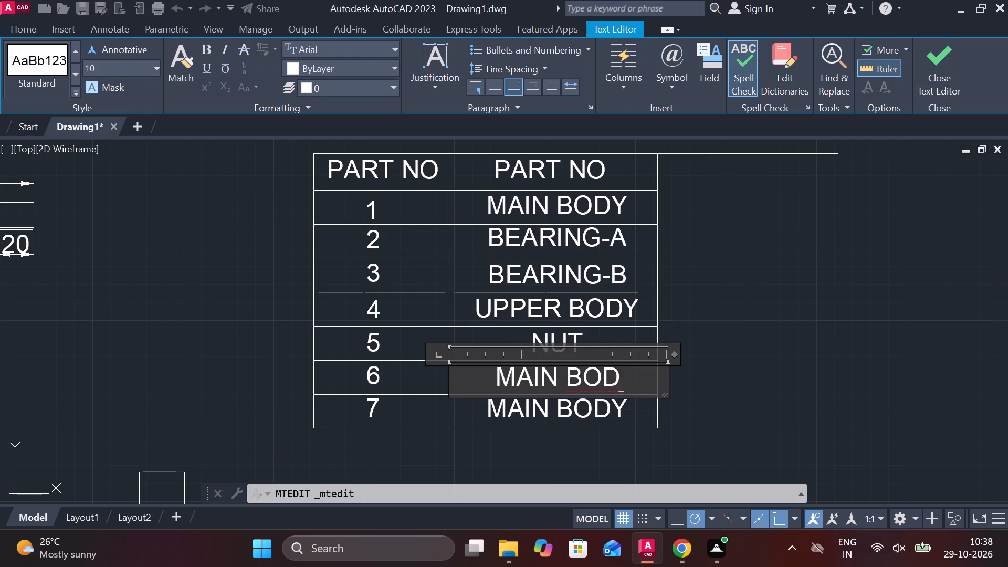
{"action": "key", "text": "BackSpace"}
{"action": "key", "text": "BackSpace"}
{"action": "key", "text": "BackSpace"}
{"action": "key", "text": "BackSpace"}
{"action": "key", "text": "BackSpace"}
{"action": "key", "text": "BackSpace"}
{"action": "key", "text": "BackSpace"}
{"action": "key", "text": "BackSpace"}
{"action": "key", "text": "BackSpace"}
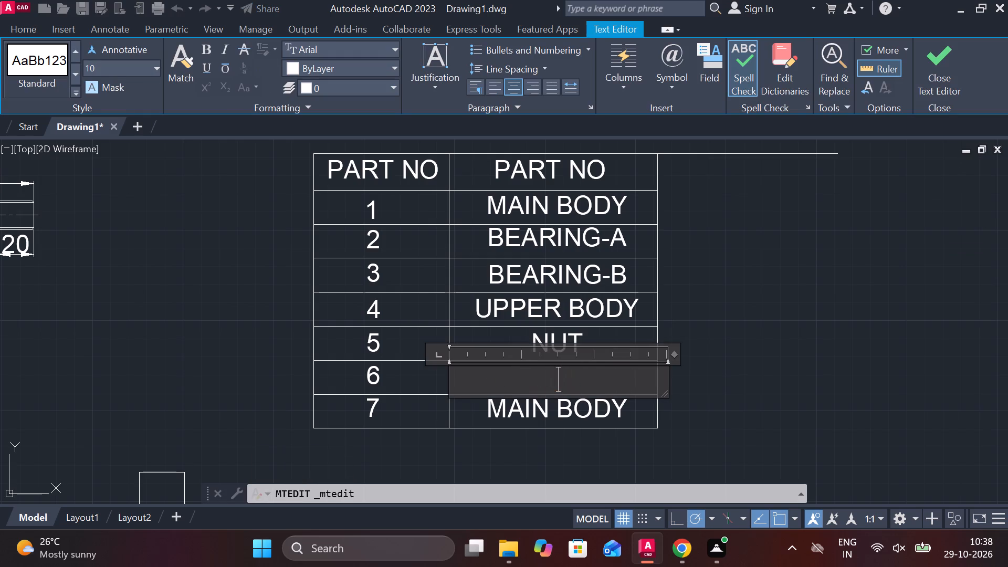
{"action": "type", "text": "STUD"}
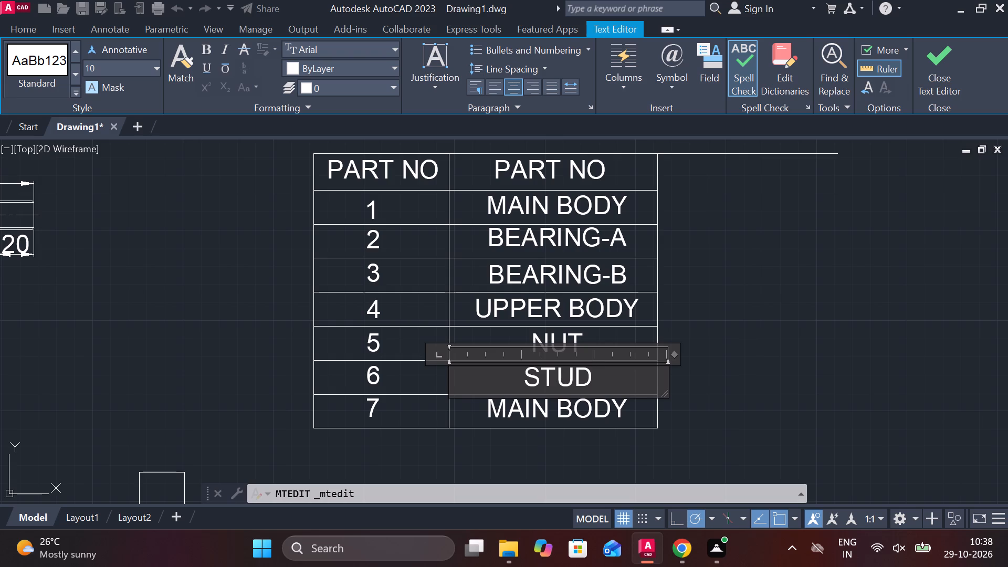
{"action": "left_click", "coordinate": [593, 411]}
Replace the copied part name in row 7 with WASHER.
{"action": "double_click", "coordinate": [596, 415]}
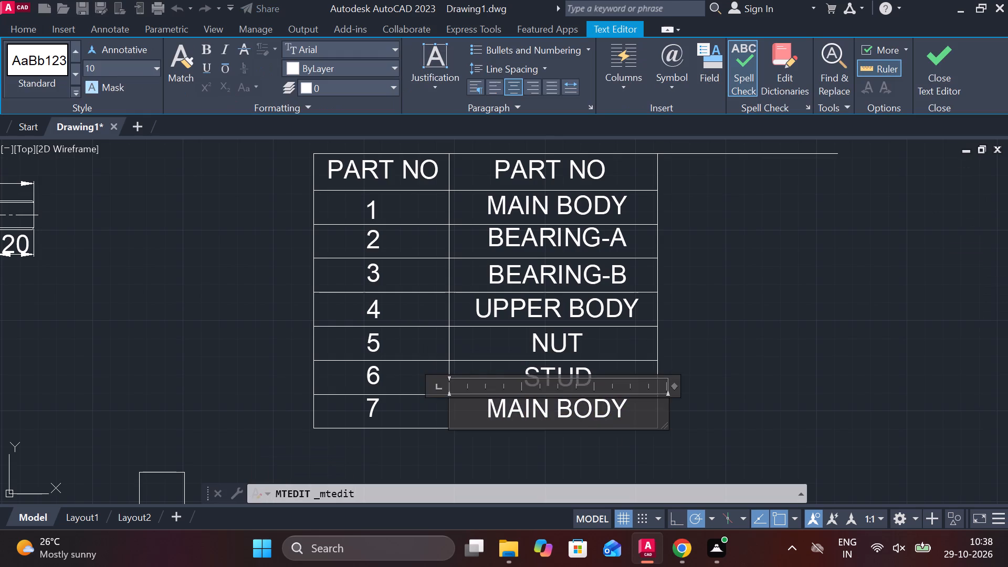
{"action": "key", "text": "Right"}
{"action": "key", "text": "Right"}
{"action": "key", "text": "BackSpace"}
{"action": "key", "text": "BackSpace"}
{"action": "key", "text": "BackSpace"}
{"action": "key", "text": "BackSpace"}
{"action": "key", "text": "BackSpace"}
{"action": "key", "text": "BackSpace"}
{"action": "key", "text": "BackSpace"}
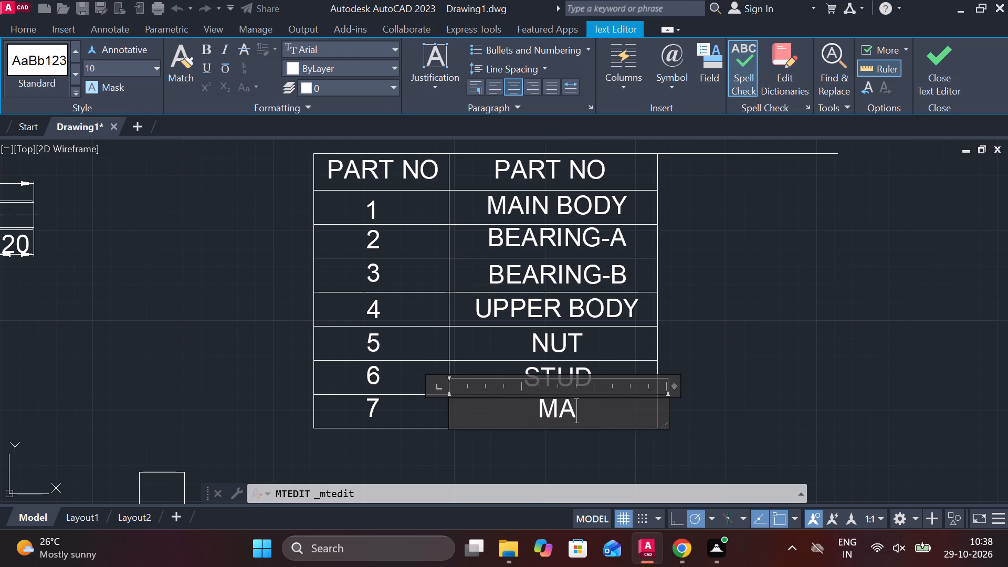
{"action": "key", "text": "BackSpace"}
{"action": "key", "text": "BackSpace"}
{"action": "type", "text": "WASHER"}
{"action": "left_click", "coordinate": [956, 67]}
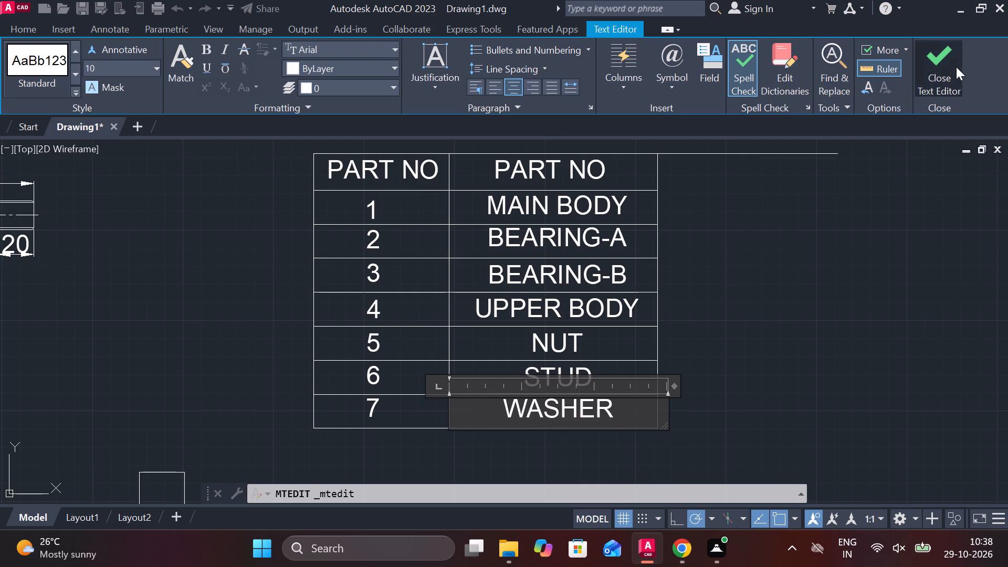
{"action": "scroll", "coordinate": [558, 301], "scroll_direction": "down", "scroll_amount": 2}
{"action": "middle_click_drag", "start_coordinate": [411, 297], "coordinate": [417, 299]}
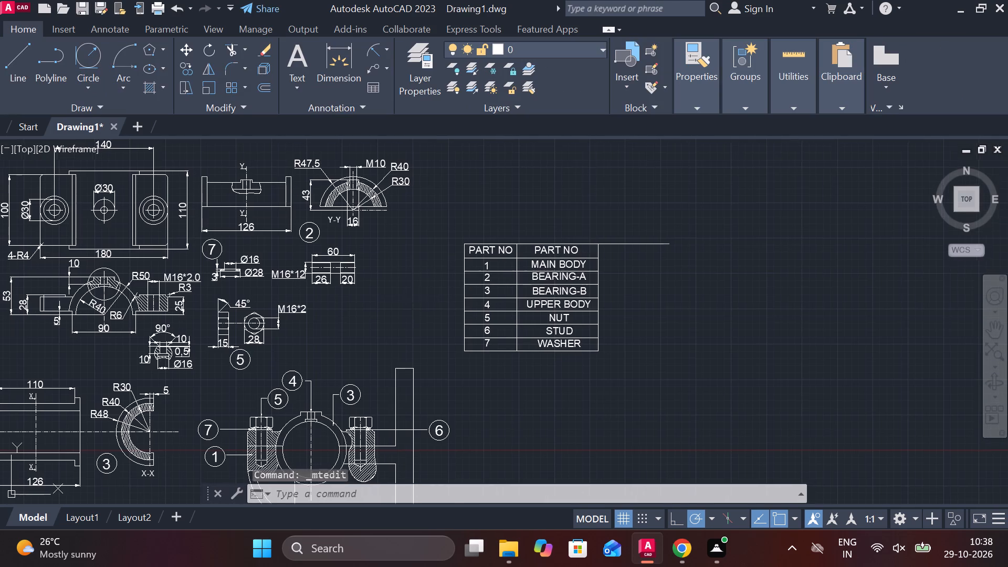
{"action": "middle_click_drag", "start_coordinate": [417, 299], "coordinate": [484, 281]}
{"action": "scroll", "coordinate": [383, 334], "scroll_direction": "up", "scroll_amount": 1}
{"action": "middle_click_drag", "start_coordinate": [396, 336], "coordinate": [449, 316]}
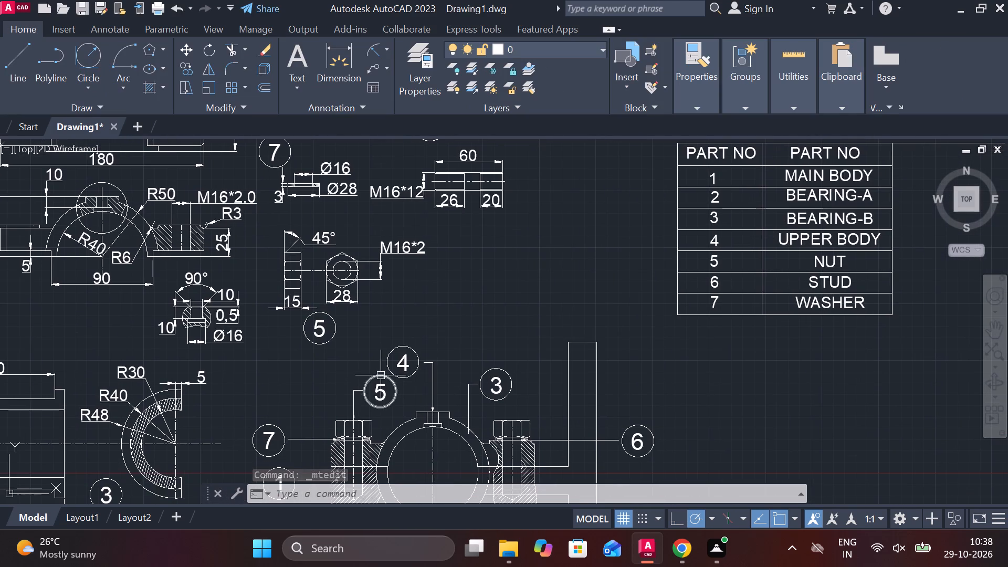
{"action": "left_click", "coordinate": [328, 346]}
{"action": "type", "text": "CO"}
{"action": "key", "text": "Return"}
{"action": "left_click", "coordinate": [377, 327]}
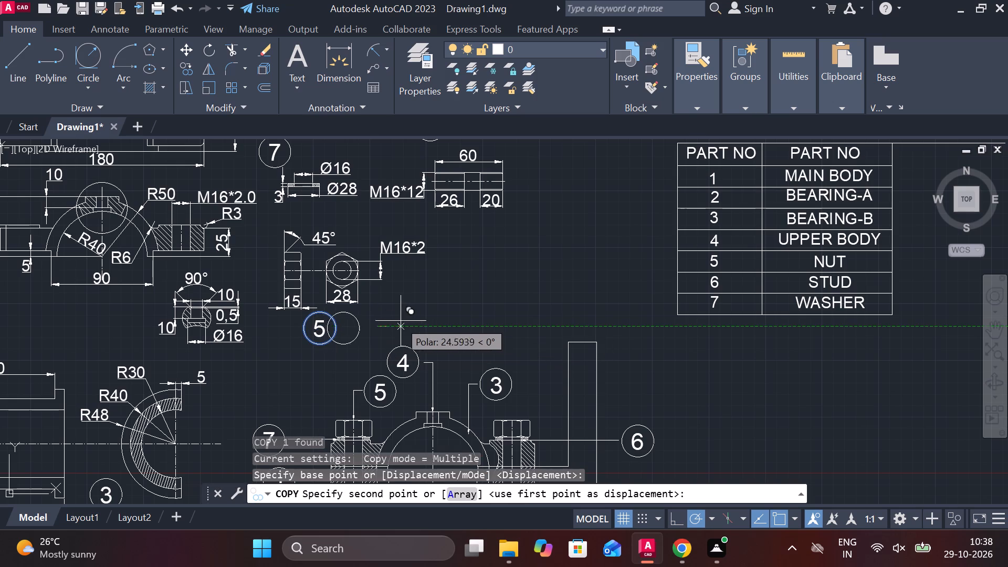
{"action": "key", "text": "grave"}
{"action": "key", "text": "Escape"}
Copy the nut view's number 5 balloon, both circle and text, to beside the 60 mm stud view.
{"action": "left_click", "coordinate": [323, 329]}
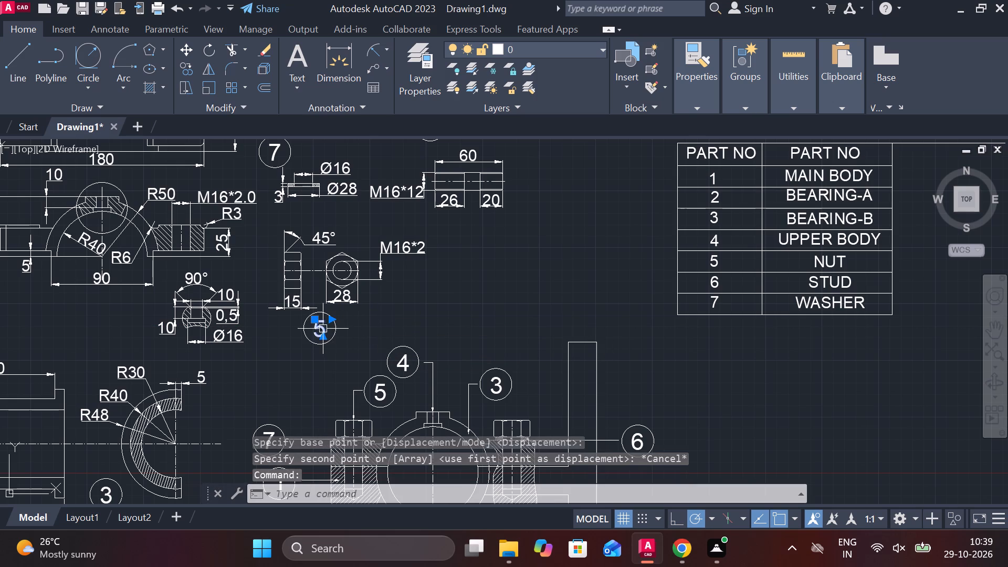
{"action": "left_click", "coordinate": [334, 338]}
{"action": "type", "text": "CO"}
{"action": "key", "text": "Return"}
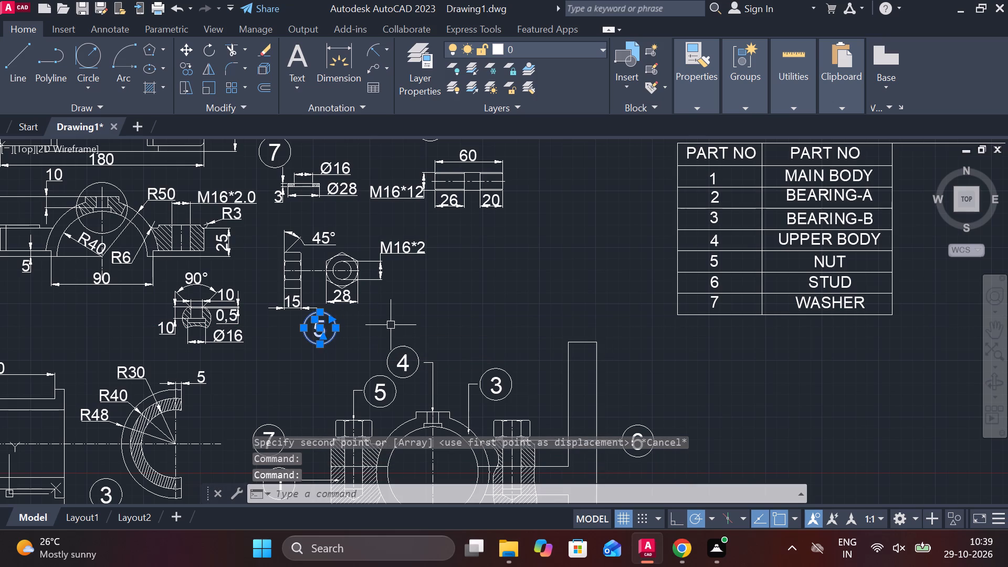
{"action": "left_click", "coordinate": [391, 325]}
{"action": "middle_click_drag", "start_coordinate": [518, 305], "coordinate": [529, 355]}
{"action": "scroll", "coordinate": [619, 202], "scroll_direction": "up", "scroll_amount": 1}
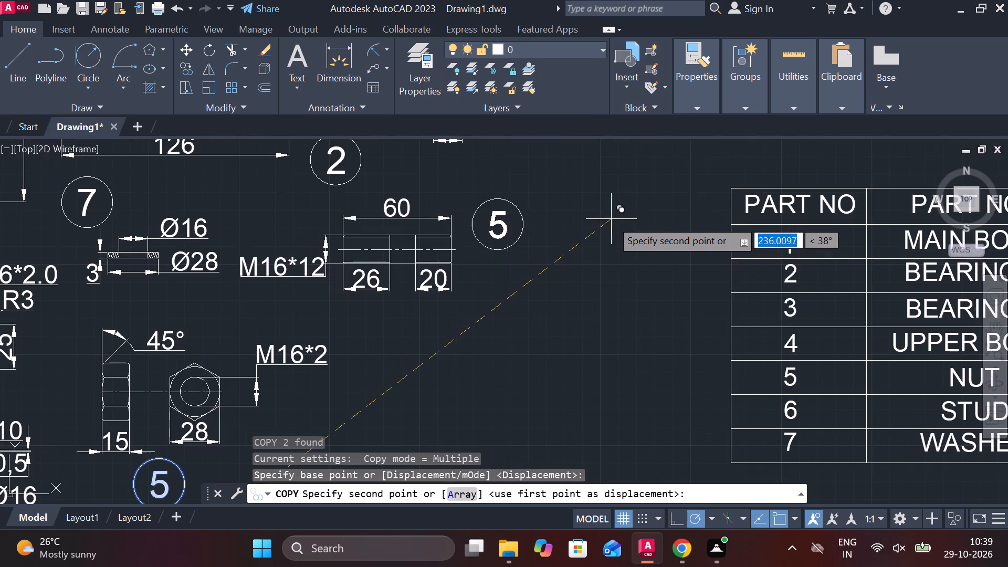
{"action": "left_click", "coordinate": [604, 243]}
{"action": "key", "text": "Escape"}
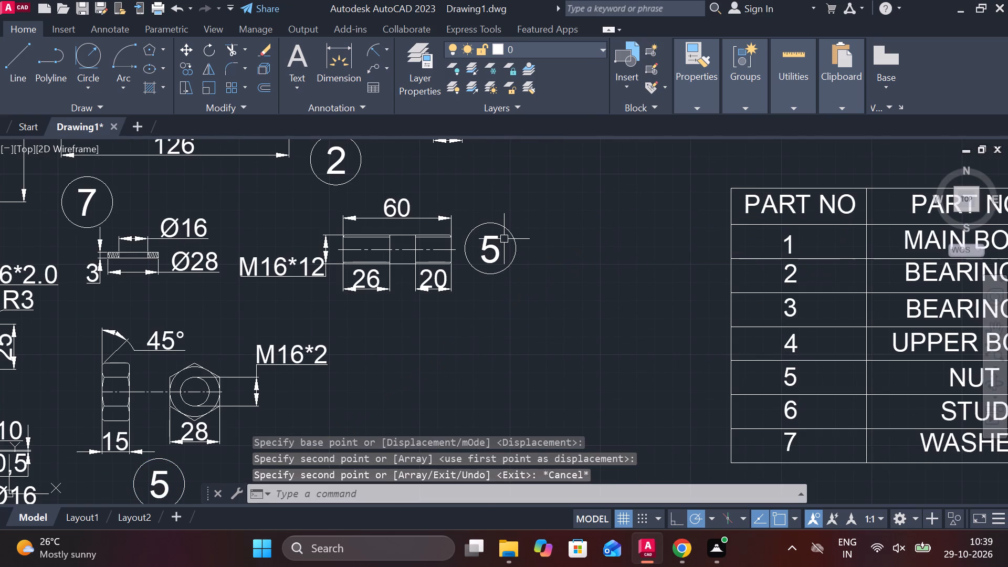
Change the number in the copied balloon beside the stud view to 6.
{"action": "double_click", "coordinate": [499, 239]}
{"action": "key", "text": "BackSpace"}
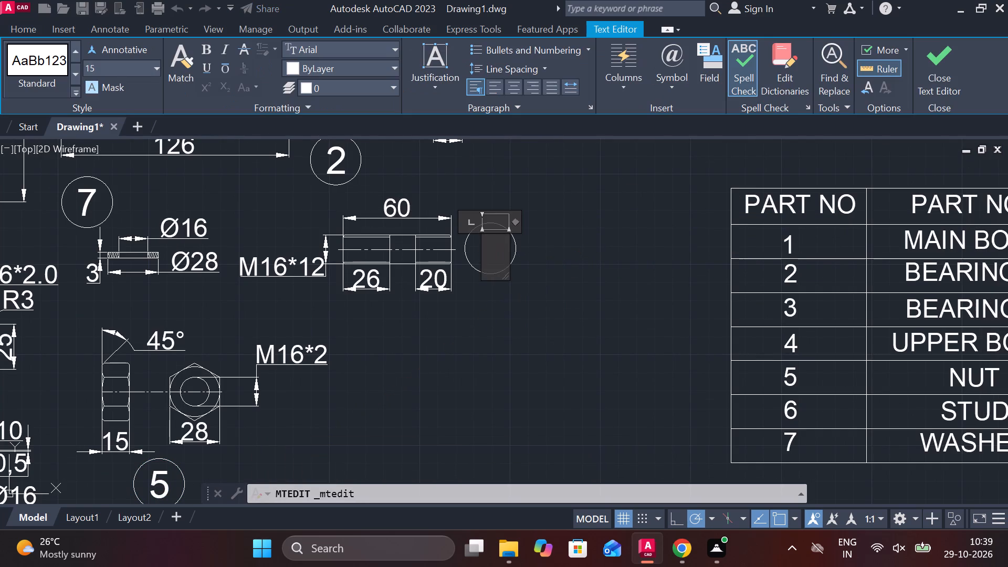
{"action": "key", "text": "5"}
{"action": "key", "text": "BackSpace"}
{"action": "key", "text": "6"}
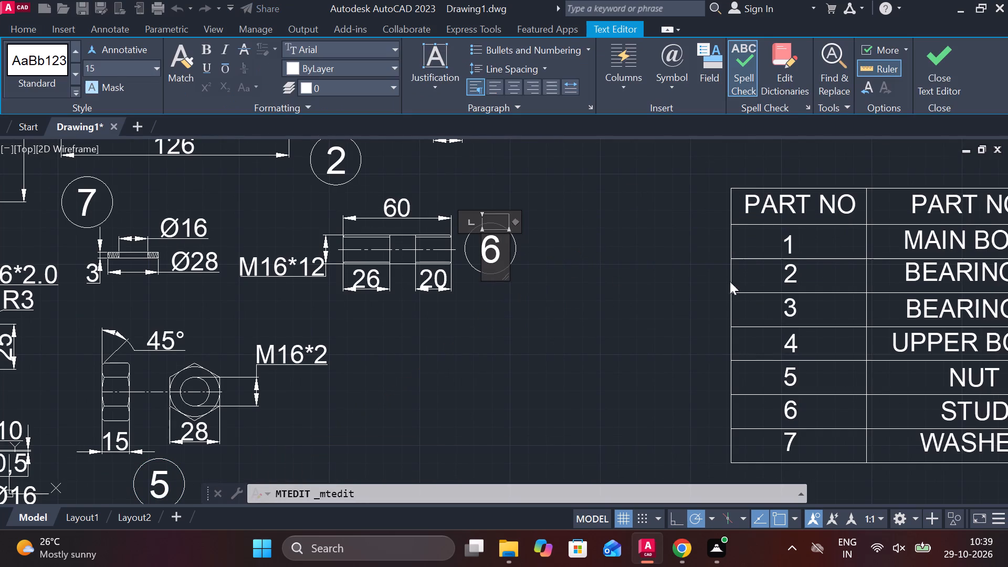
{"action": "left_click", "coordinate": [953, 55]}
Replace the second column's PART NO header in the parts table with NAME.
{"action": "scroll", "coordinate": [511, 272], "scroll_direction": "down", "scroll_amount": 2}
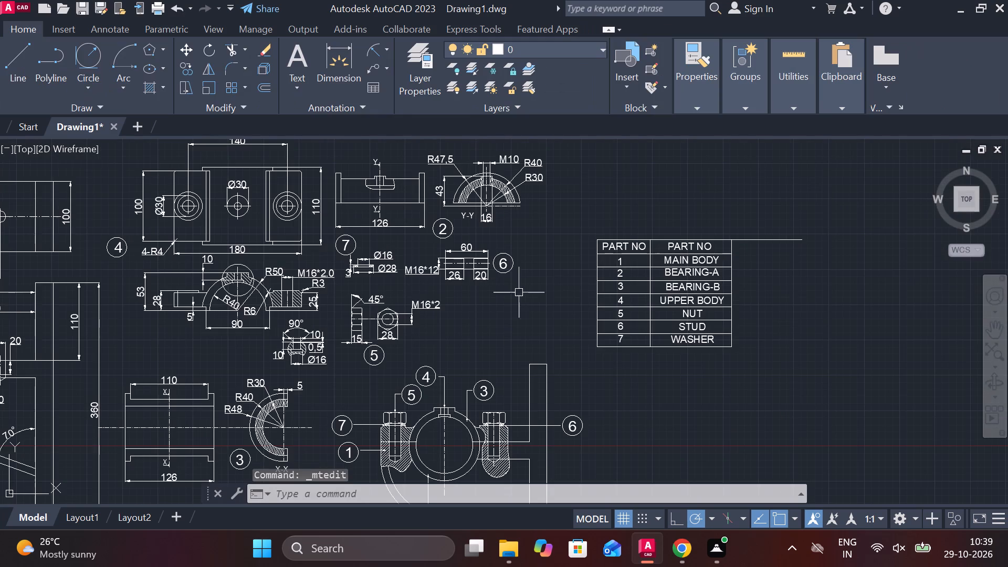
{"action": "scroll", "coordinate": [771, 318], "scroll_direction": "up", "scroll_amount": 1}
{"action": "middle_click_drag", "start_coordinate": [761, 321], "coordinate": [674, 322]}
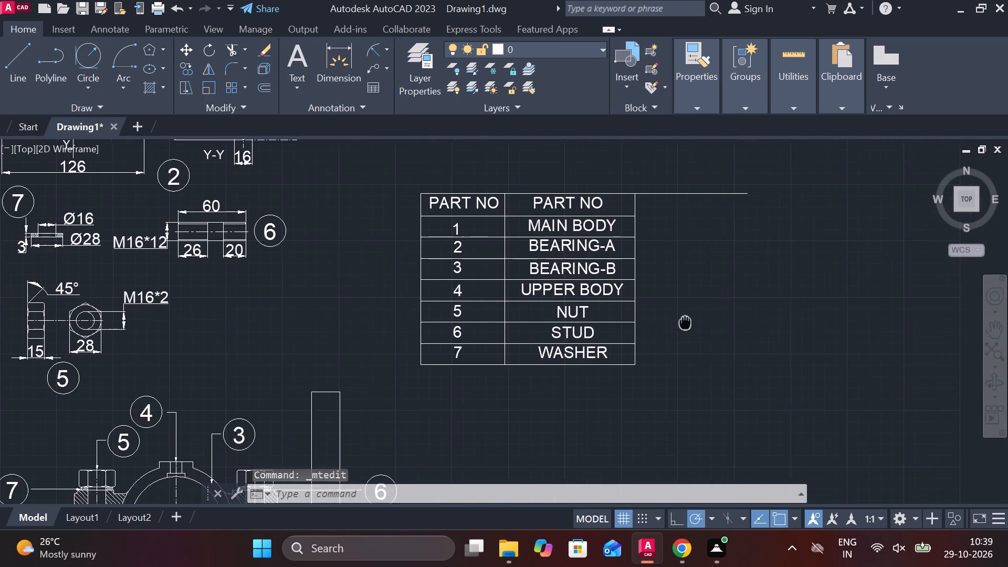
{"action": "middle_click_drag", "start_coordinate": [674, 322], "coordinate": [616, 317]}
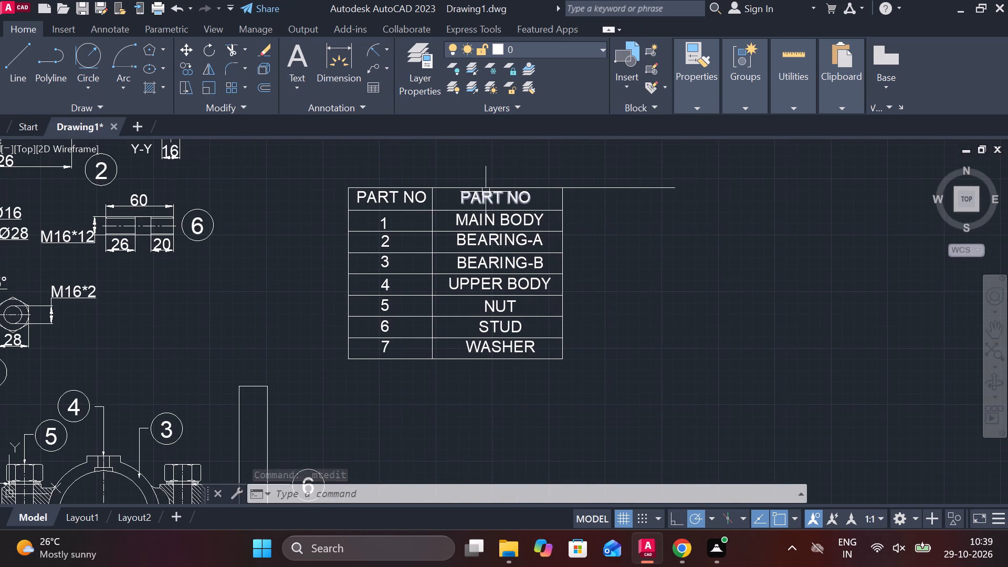
{"action": "triple_click", "coordinate": [479, 204]}
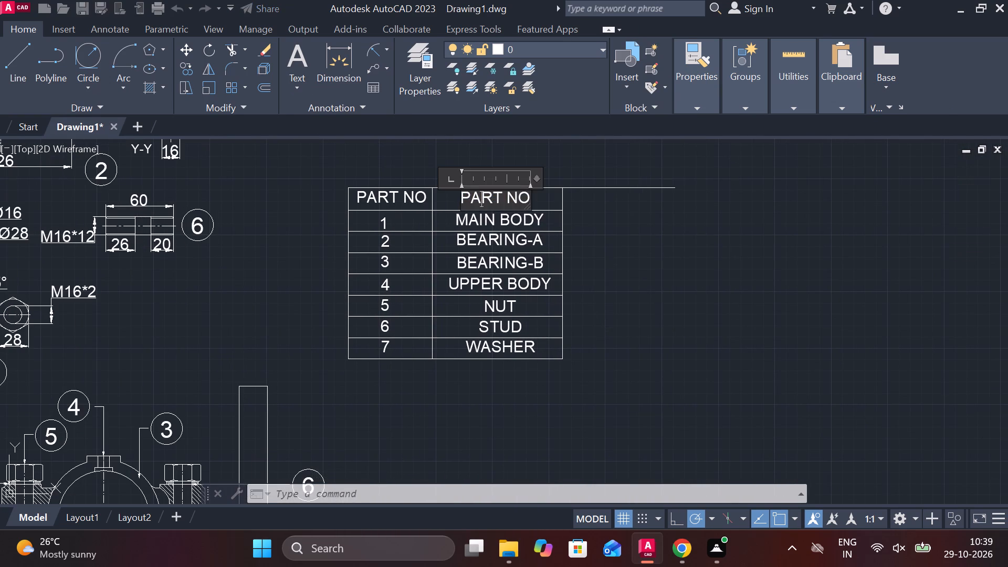
{"action": "key", "text": "Right"}
{"action": "key", "text": "Right"}
{"action": "key", "text": "Right"}
{"action": "key", "text": "Right"}
{"action": "key", "text": "Right"}
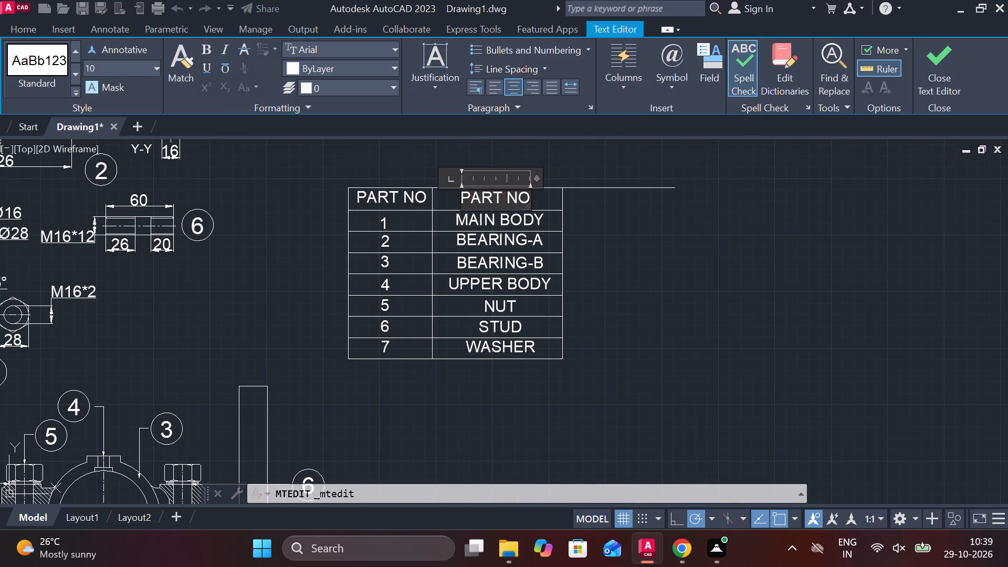
{"action": "key", "text": "BackSpace"}
{"action": "key", "text": "BackSpace"}
{"action": "key", "text": "BackSpace"}
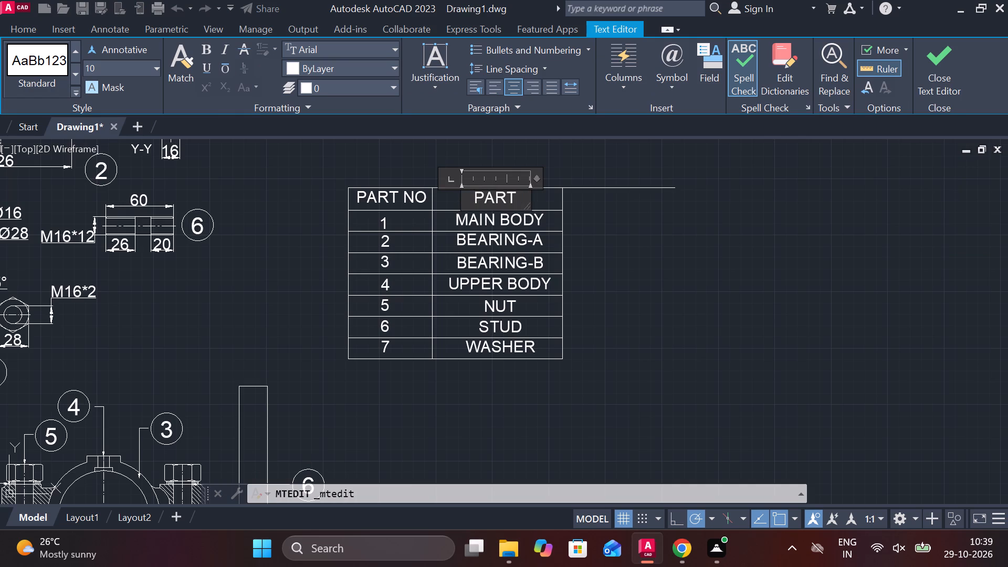
{"action": "key", "text": "space"}
{"action": "type", "text": "NAME"}
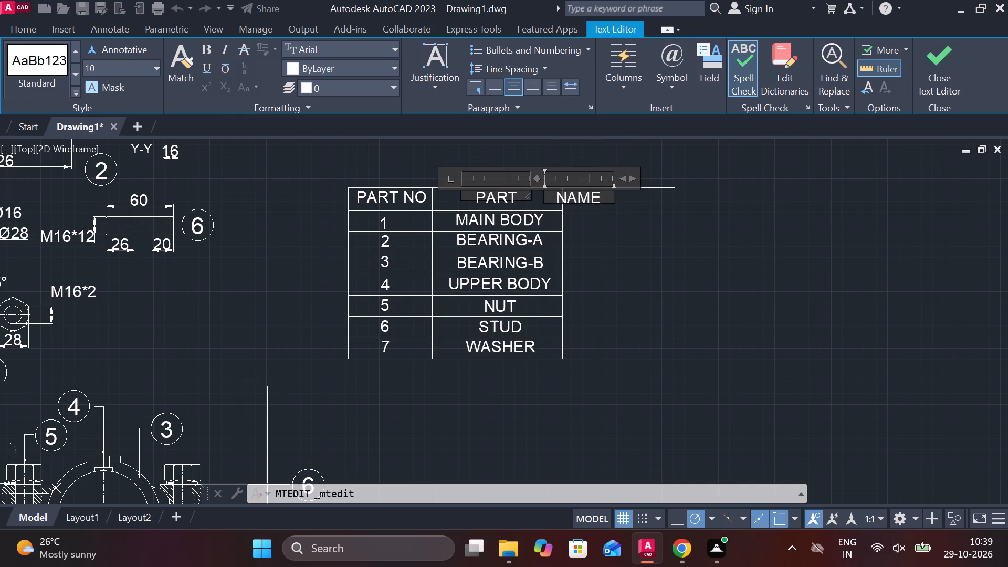
{"action": "key", "text": "BackSpace"}
{"action": "key", "text": "BackSpace"}
{"action": "key", "text": "BackSpace"}
{"action": "key", "text": "BackSpace"}
{"action": "key", "text": "BackSpace"}
{"action": "key", "text": "BackSpace"}
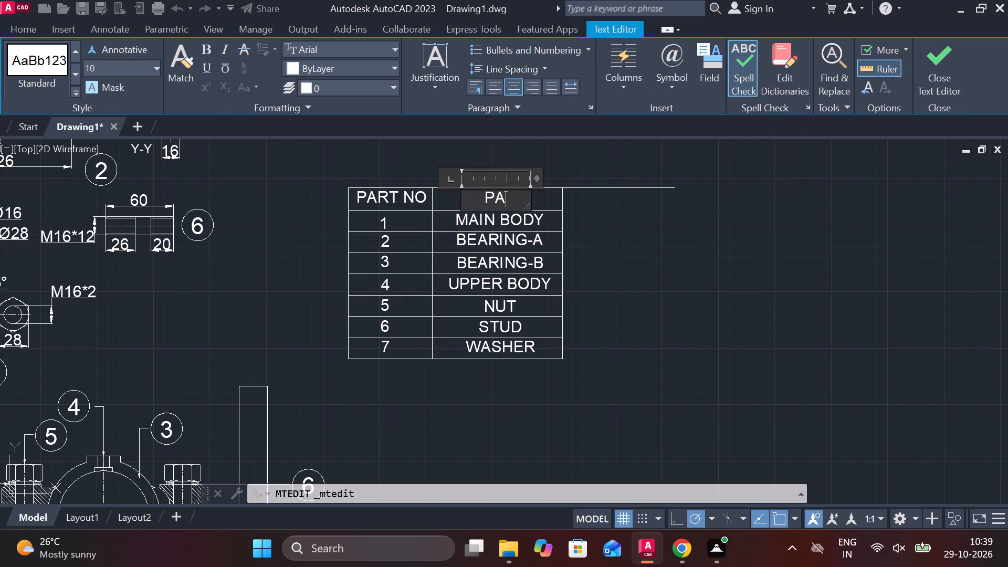
{"action": "key", "text": "BackSpace"}
{"action": "key", "text": "BackSpace"}
{"action": "key", "text": "BackSpace"}
{"action": "type", "text": "NAME"}
{"action": "left_click", "coordinate": [748, 286]}
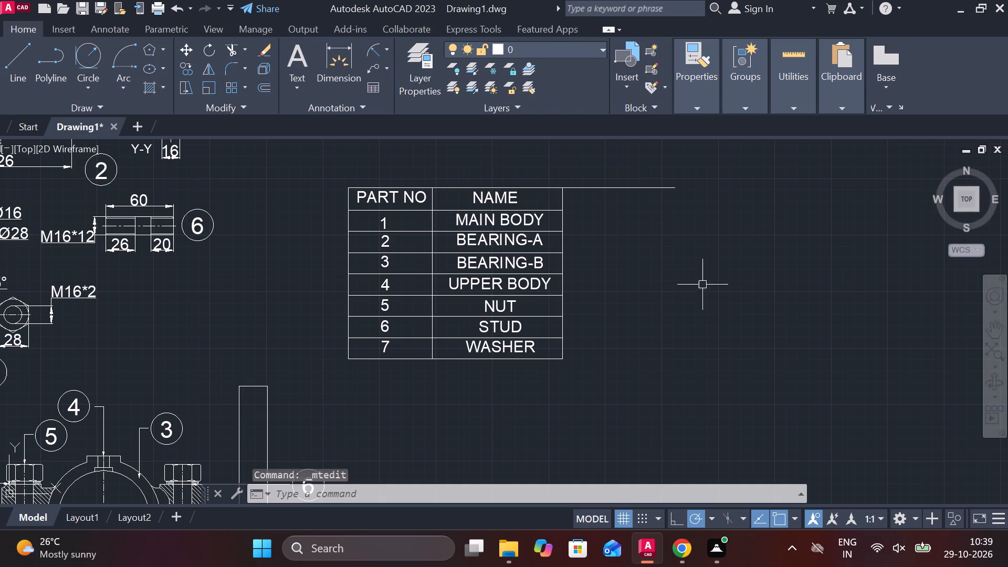
Copy the NAME header horizontally into the header row of the third column.
{"action": "left_click", "coordinate": [476, 201]}
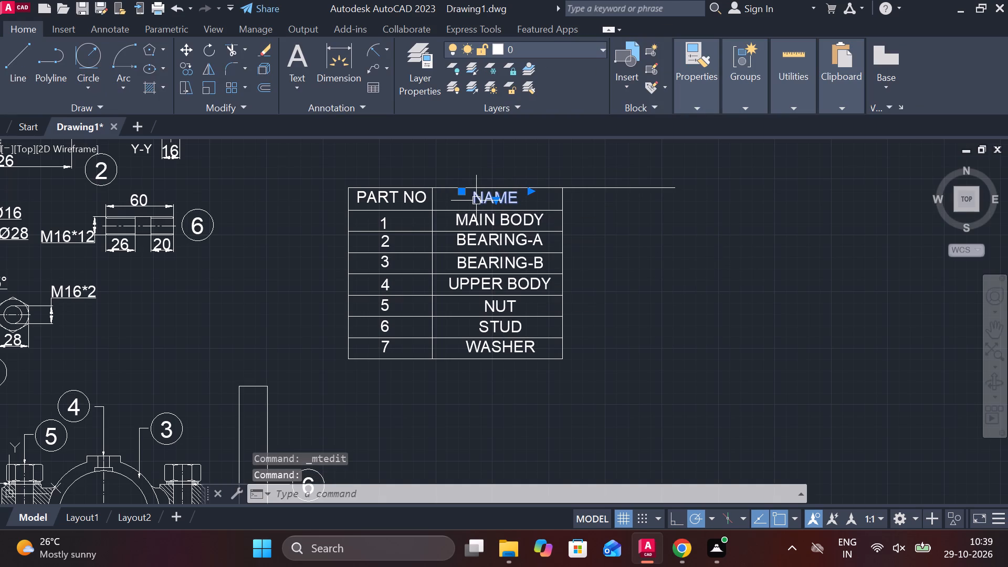
{"action": "type", "text": "CO"}
{"action": "key", "text": "Return"}
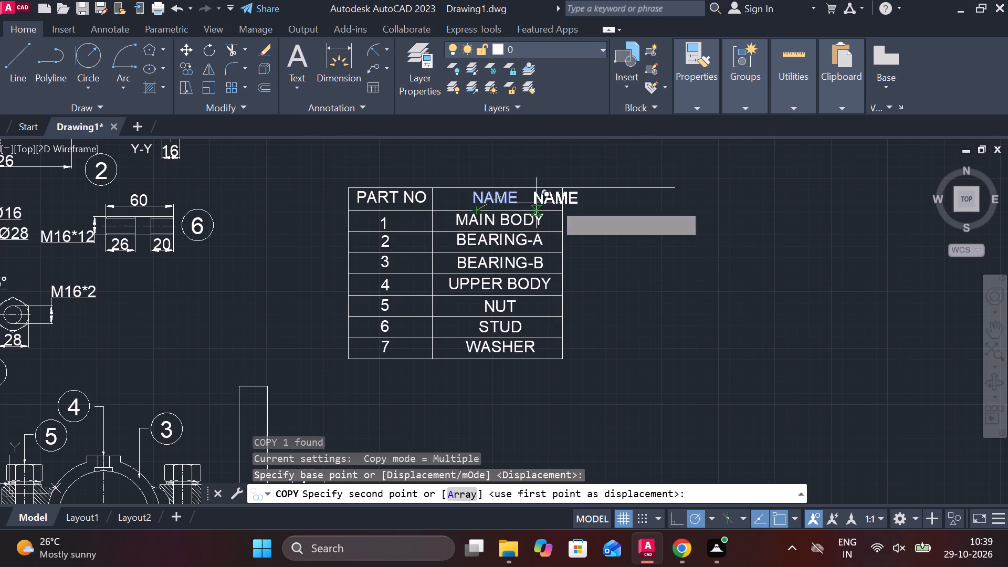
{"action": "left_click", "coordinate": [583, 203]}
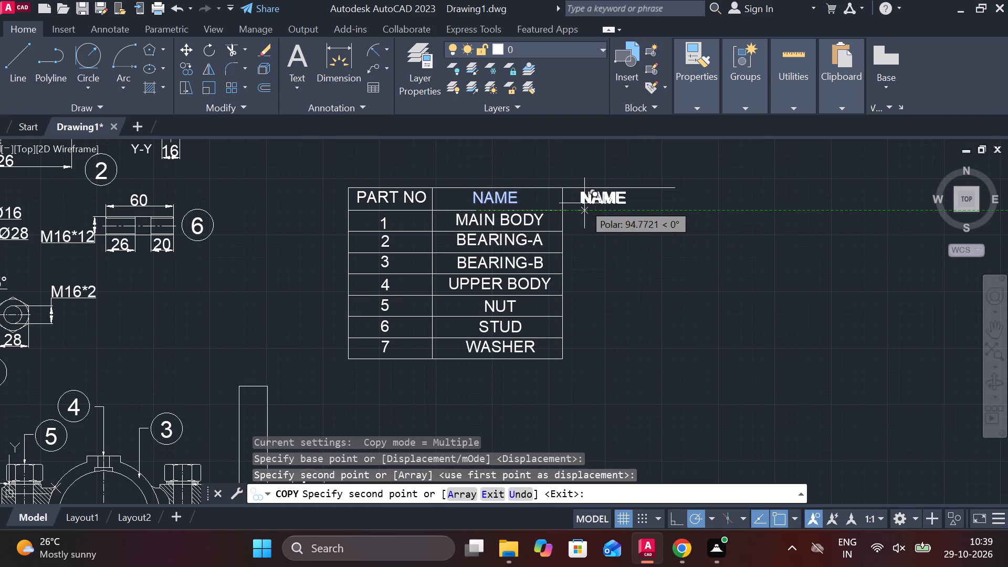
{"action": "key", "text": "Escape"}
Replace the copied header text in the third column with QTY.
{"action": "double_click", "coordinate": [600, 197]}
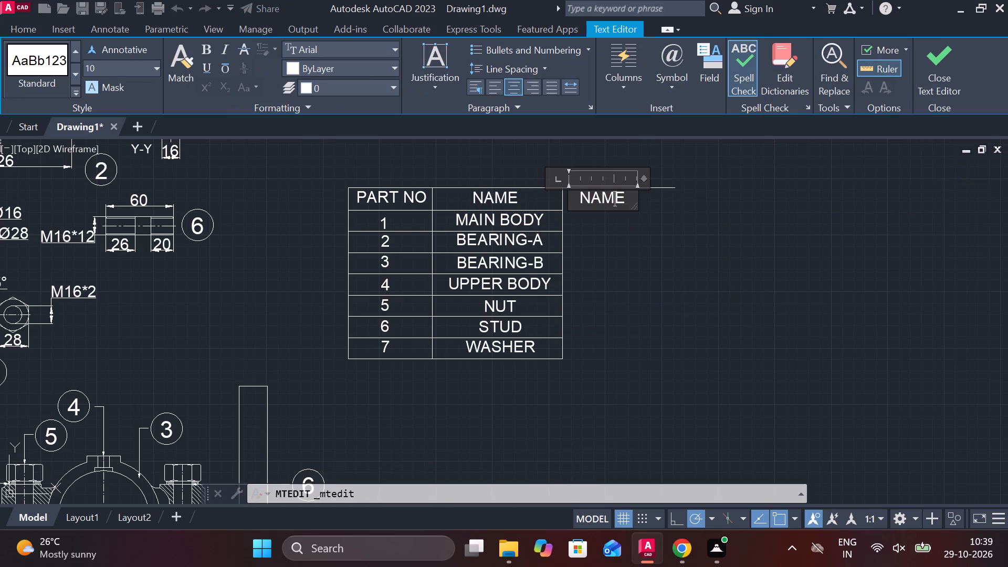
{"action": "key", "text": "Right"}
{"action": "key", "text": "Right"}
{"action": "key", "text": "BackSpace"}
{"action": "key", "text": "BackSpace"}
{"action": "key", "text": "BackSpace"}
{"action": "key", "text": "BackSpace"}
{"action": "type", "text": "QTY"}
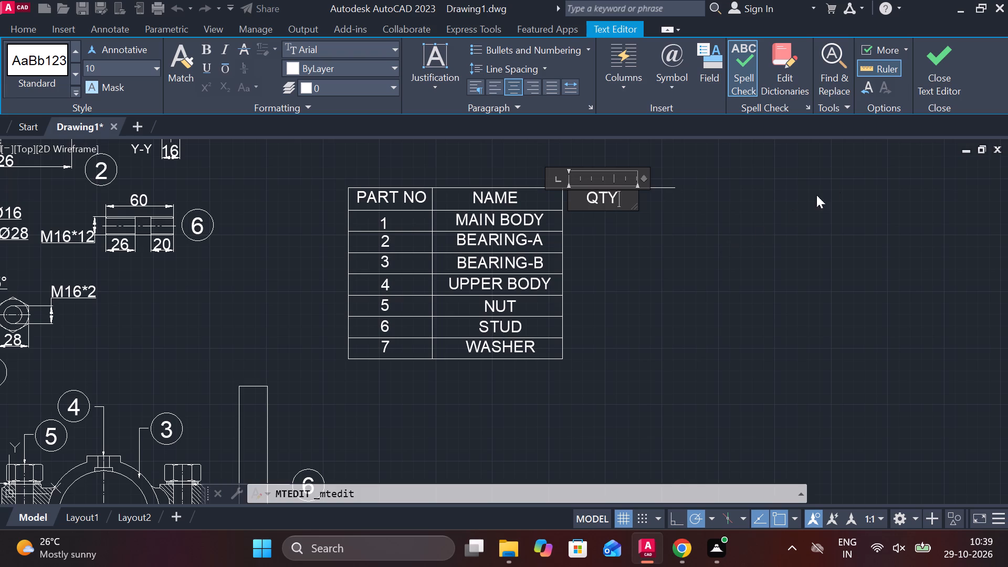
{"action": "left_click", "coordinate": [931, 98]}
{"action": "left_click", "coordinate": [933, 76]}
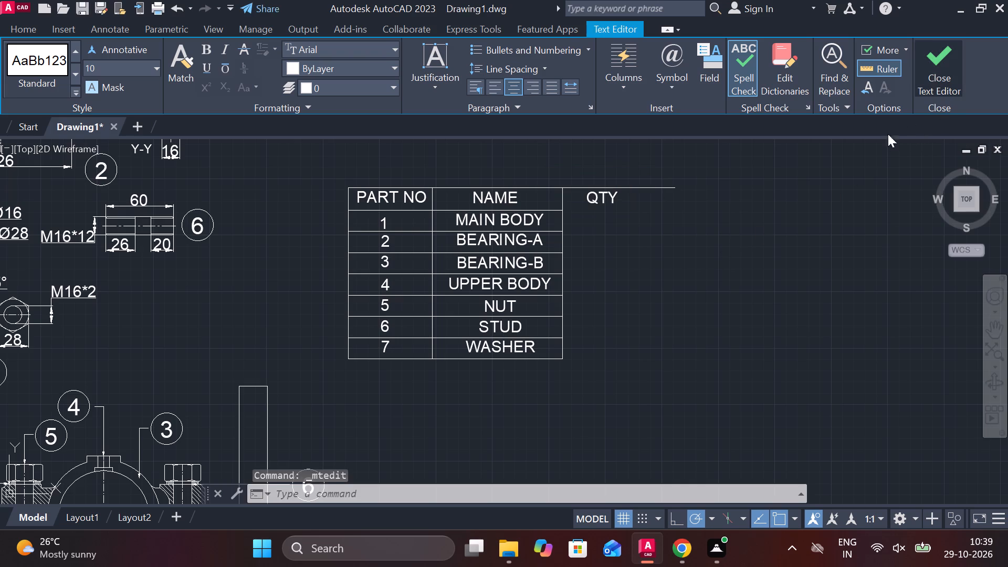
Draw the QTY column's outer vertical border from the table's top line, and its bottom border back to the existing table corner.
{"action": "key", "text": "l"}
{"action": "key", "text": "Return"}
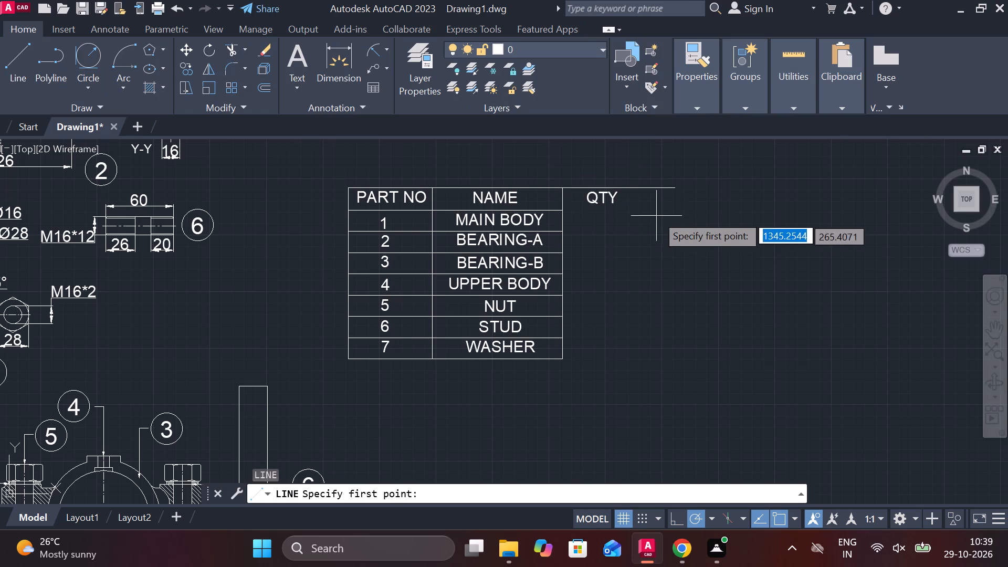
{"action": "scroll", "coordinate": [629, 192], "scroll_direction": "up", "scroll_amount": 2}
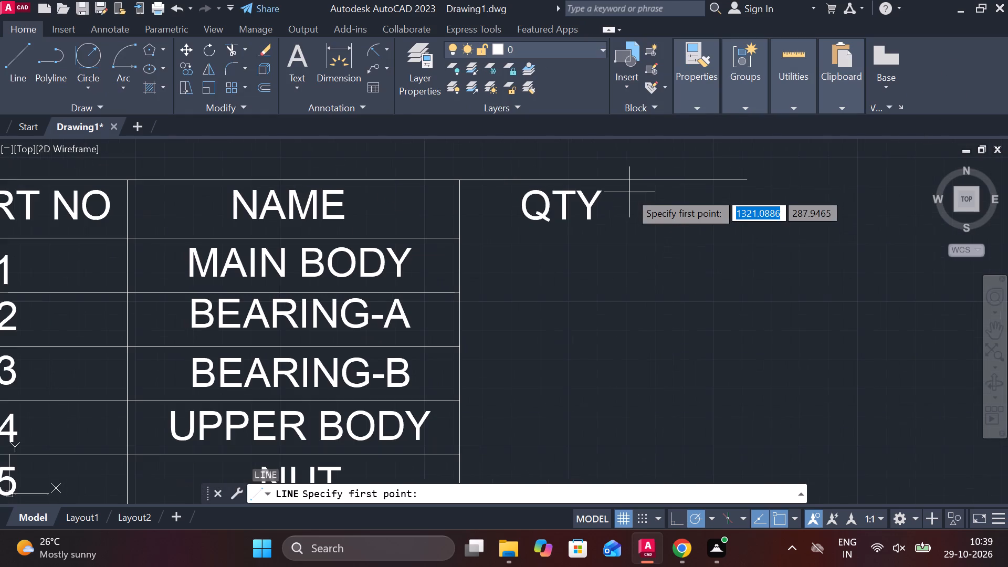
{"action": "left_click", "coordinate": [624, 183]}
{"action": "scroll", "coordinate": [635, 292], "scroll_direction": "down", "scroll_amount": 2}
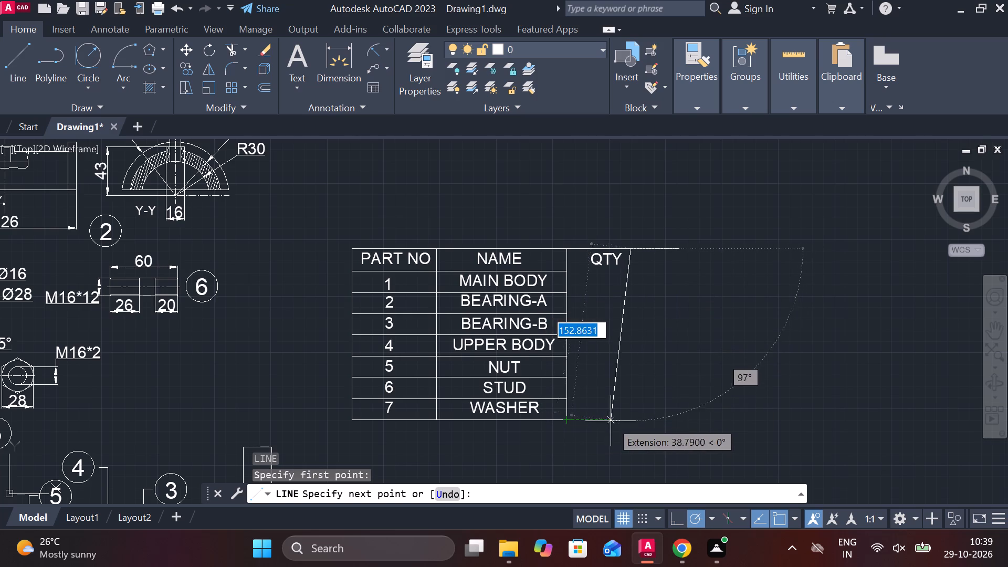
{"action": "left_click", "coordinate": [632, 421]}
{"action": "left_click", "coordinate": [571, 421]}
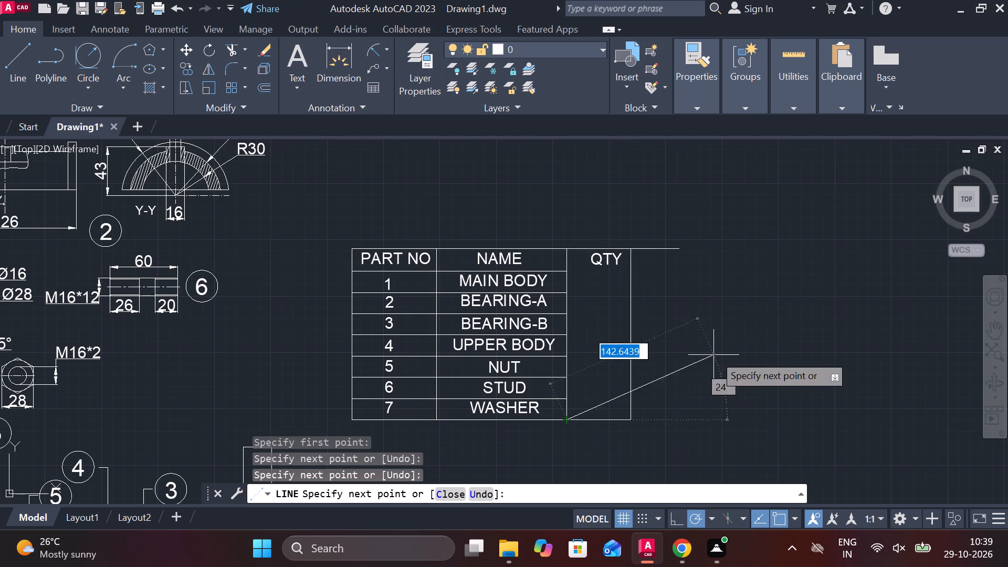
{"action": "key", "text": "Escape"}
Trim the part of the table's top line that extends beyond the QTY column's outer border.
{"action": "type", "text": "TR"}
{"action": "key", "text": "space"}
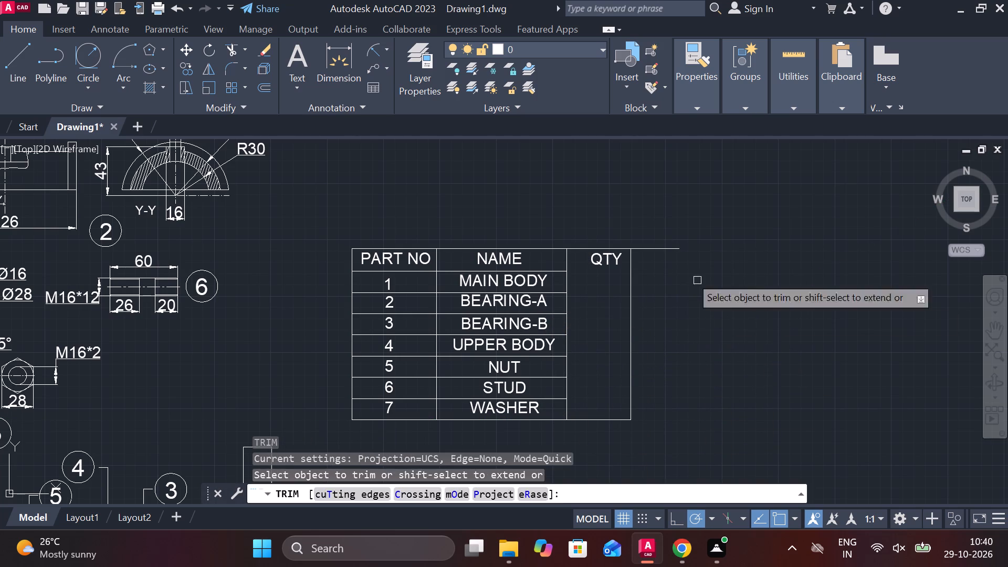
{"action": "left_click", "coordinate": [653, 227]}
{"action": "left_click", "coordinate": [665, 302]}
{"action": "key", "text": "Escape"}
{"action": "scroll", "coordinate": [626, 258], "scroll_direction": "up", "scroll_amount": 2}
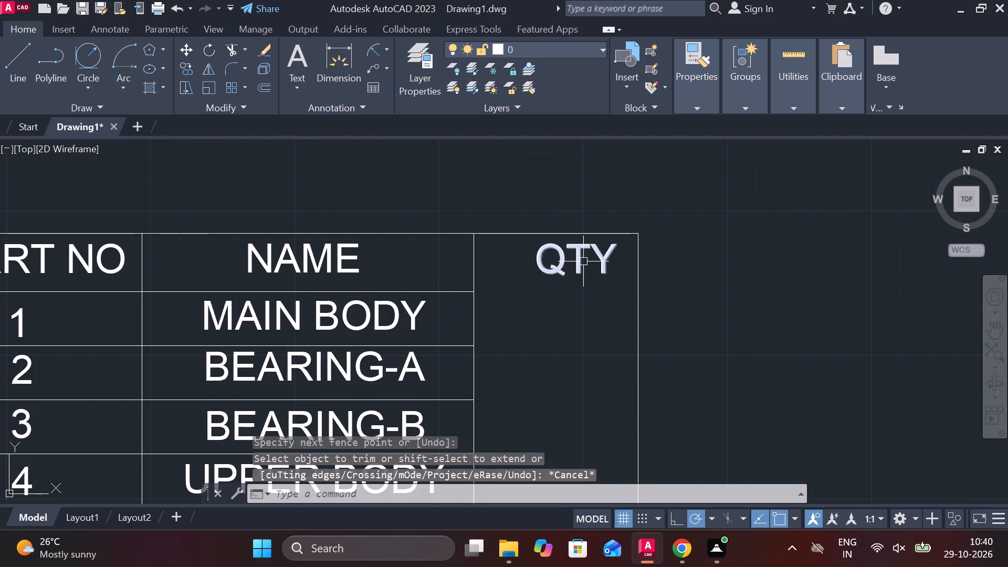
Shift the QTY header text sideways so it sits centred in the third column's header cell.
{"action": "left_click", "coordinate": [583, 261]}
{"action": "left_click", "coordinate": [489, 245]}
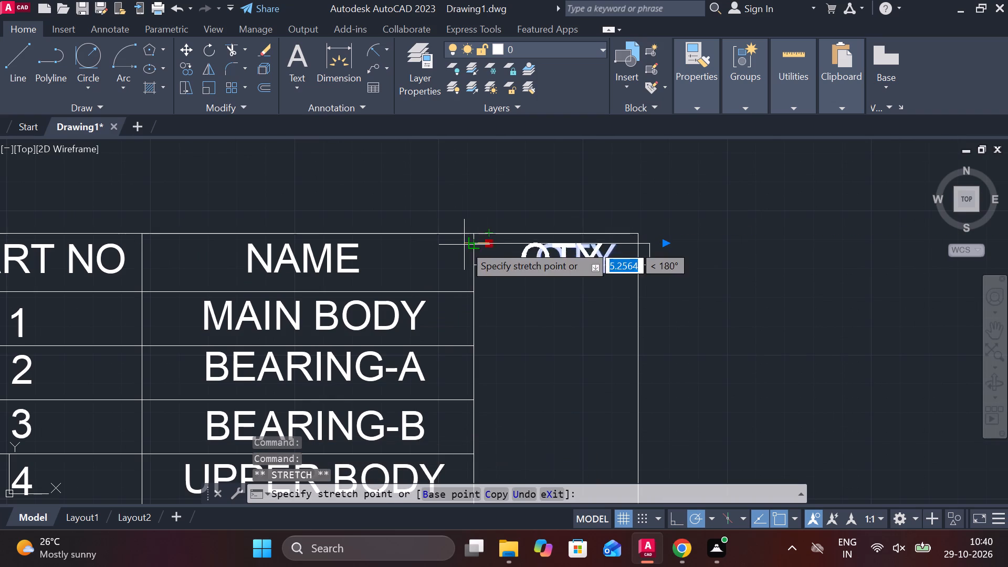
{"action": "left_click", "coordinate": [464, 245]}
{"action": "key", "text": "Escape"}
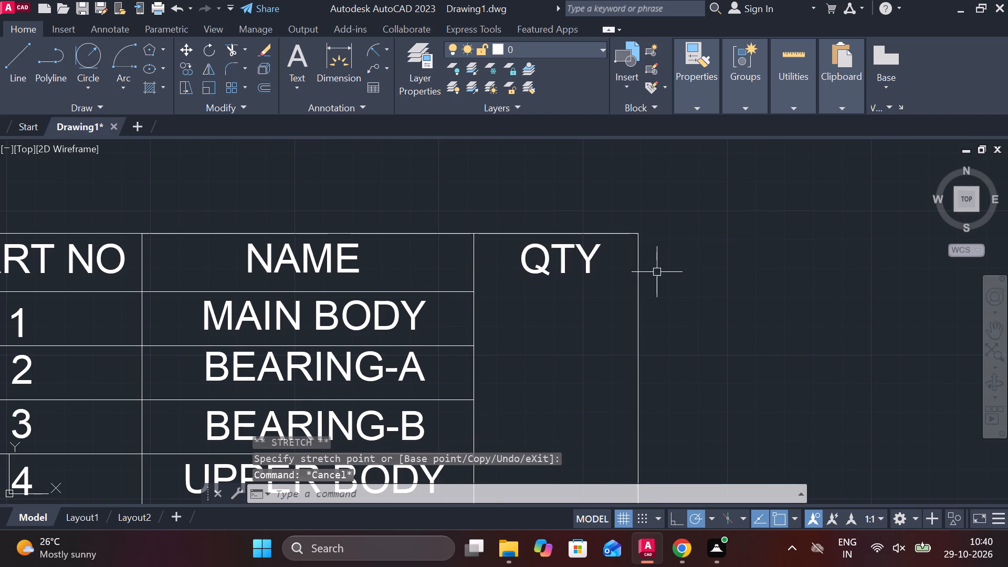
Extend all the table's row lines from the NAME column across to the QTY column's outer border.
{"action": "scroll", "coordinate": [657, 272], "scroll_direction": "down", "scroll_amount": 2}
{"action": "scroll", "coordinate": [555, 307], "scroll_direction": "up", "scroll_amount": 1}
{"action": "type", "text": "EX"}
{"action": "key", "text": "space"}
{"action": "left_click", "coordinate": [579, 248]}
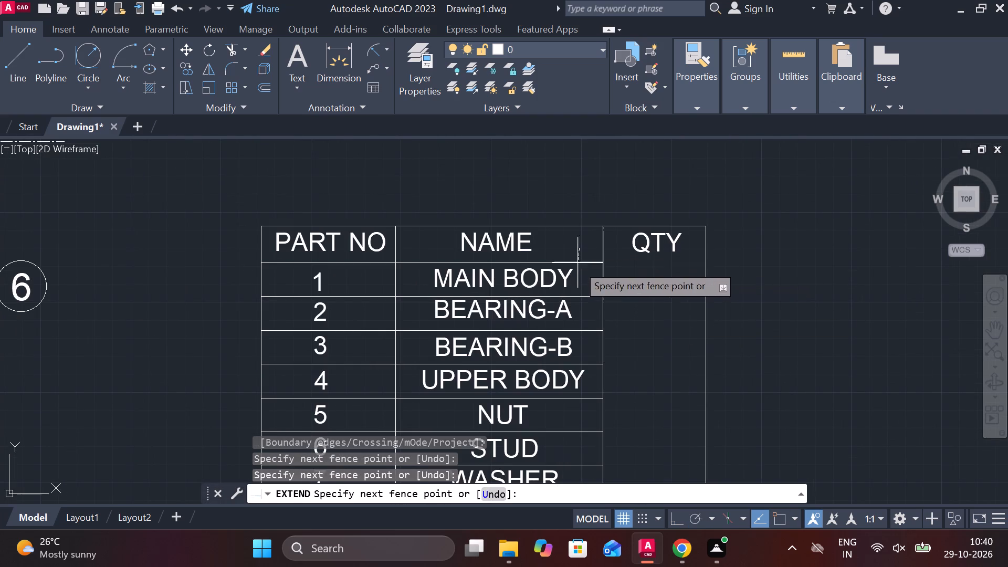
{"action": "middle_click_drag", "start_coordinate": [582, 407], "coordinate": [558, 288]}
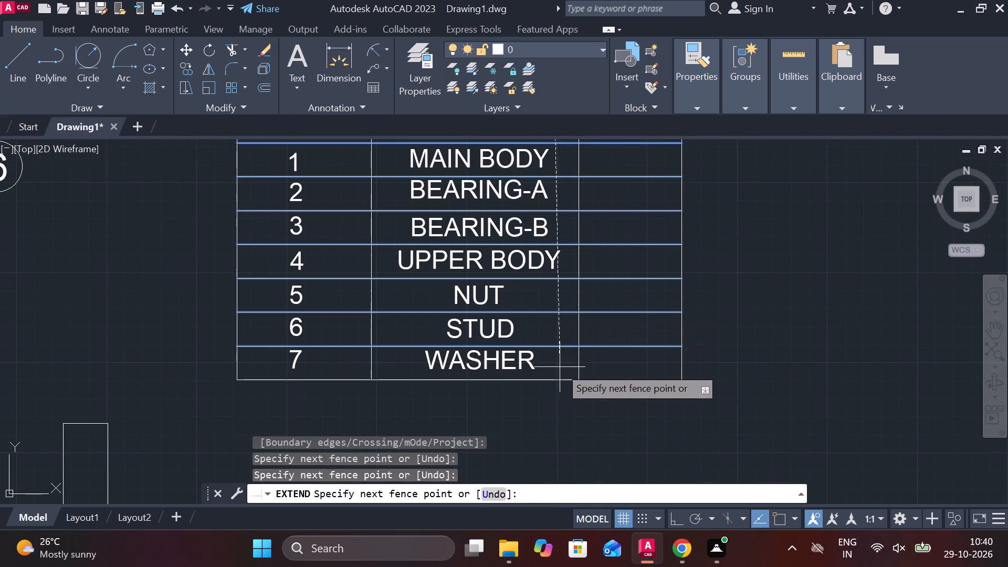
{"action": "left_click", "coordinate": [560, 367]}
{"action": "middle_click_drag", "start_coordinate": [705, 236], "coordinate": [665, 318]}
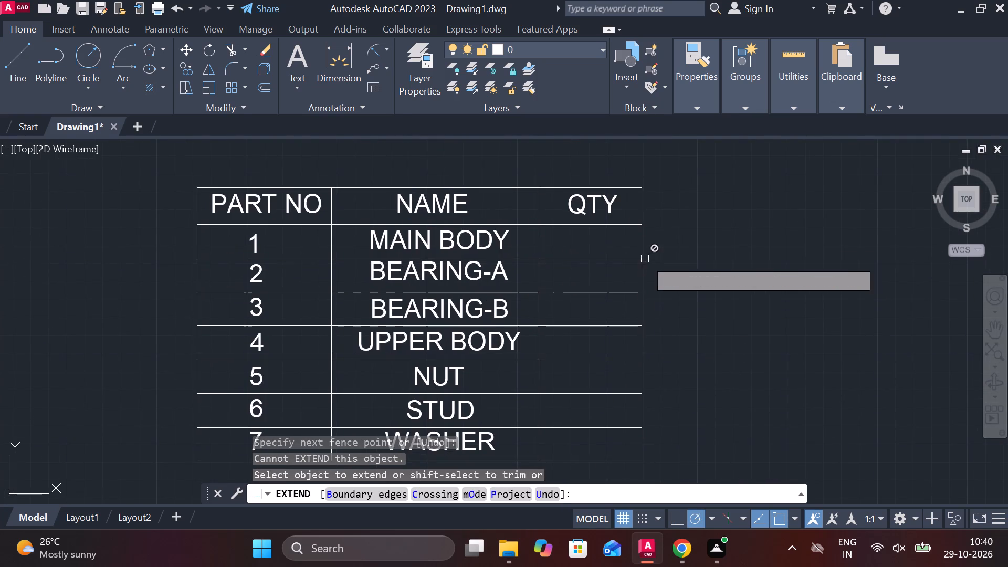
{"action": "key", "text": "Escape"}
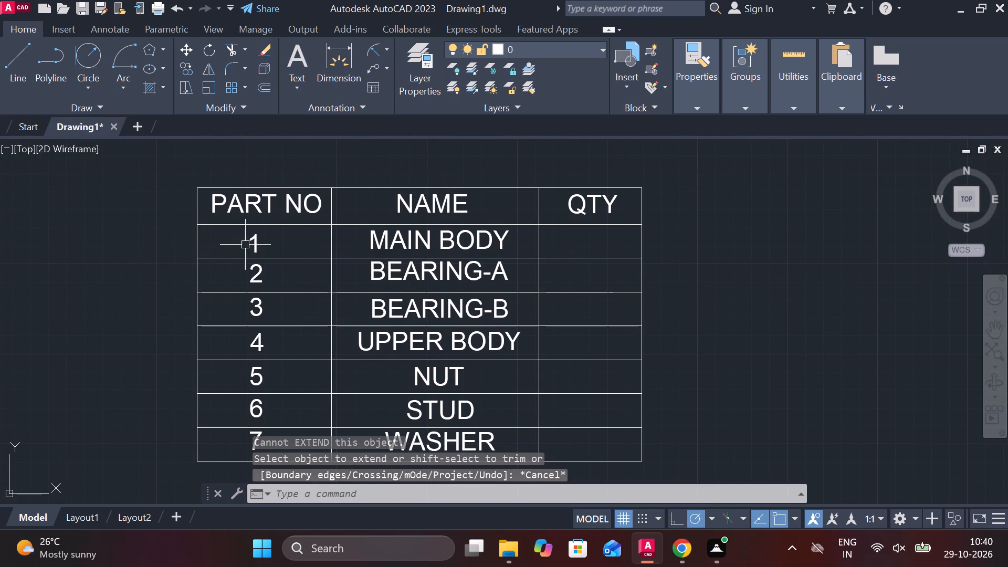
Copy the number 1 from the PART NO column into the QTY cells of the MAIN BODY and BEARING-A rows.
{"action": "left_click", "coordinate": [252, 243]}
{"action": "type", "text": "CO"}
{"action": "key", "text": "Return"}
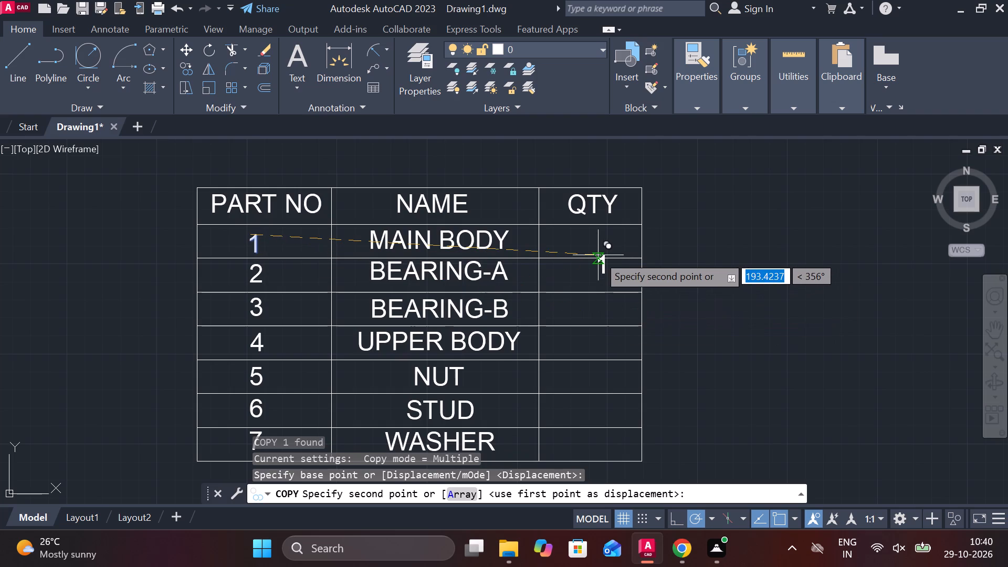
{"action": "scroll", "coordinate": [584, 233], "scroll_direction": "up", "scroll_amount": 2}
{"action": "left_click", "coordinate": [580, 226]}
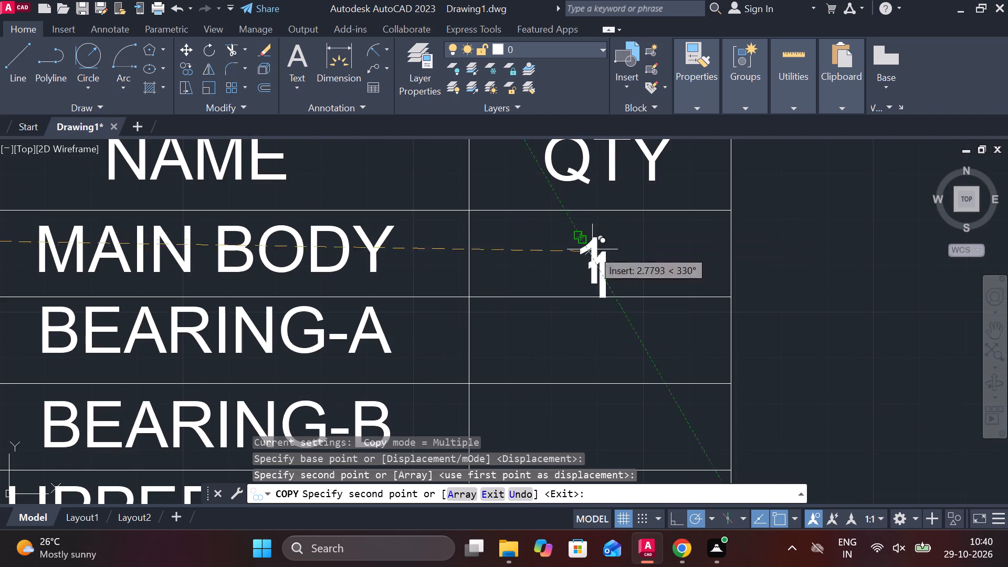
{"action": "left_click", "coordinate": [573, 319]}
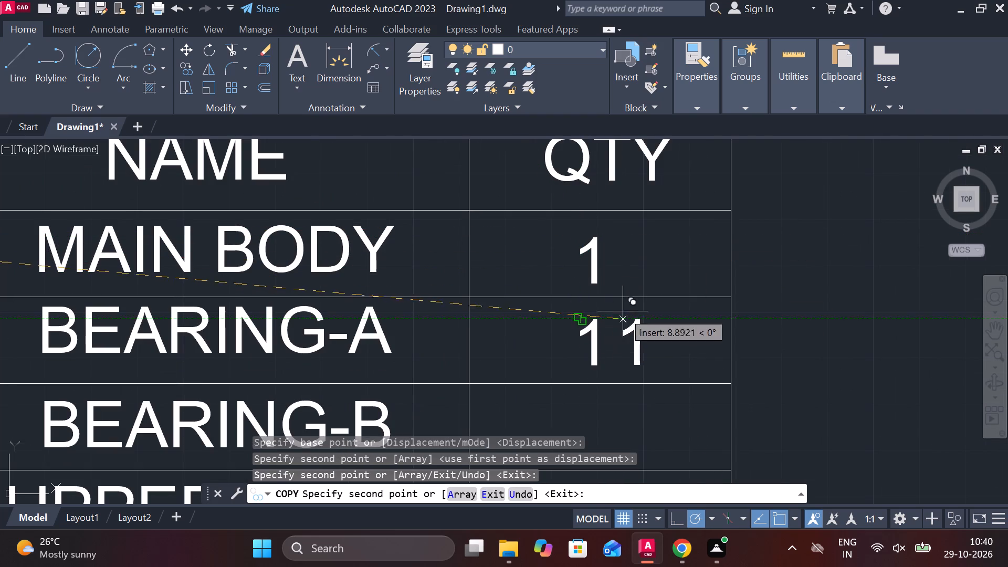
{"action": "key", "text": "Escape"}
Copy the BEARING-A quantity 1 straight down into the QTY cells of the BEARING-B and UPPER BODY rows.
{"action": "scroll", "coordinate": [644, 288], "scroll_direction": "down", "scroll_amount": 1}
{"action": "middle_click_drag", "start_coordinate": [642, 338], "coordinate": [596, 328]}
{"action": "left_click", "coordinate": [571, 303]}
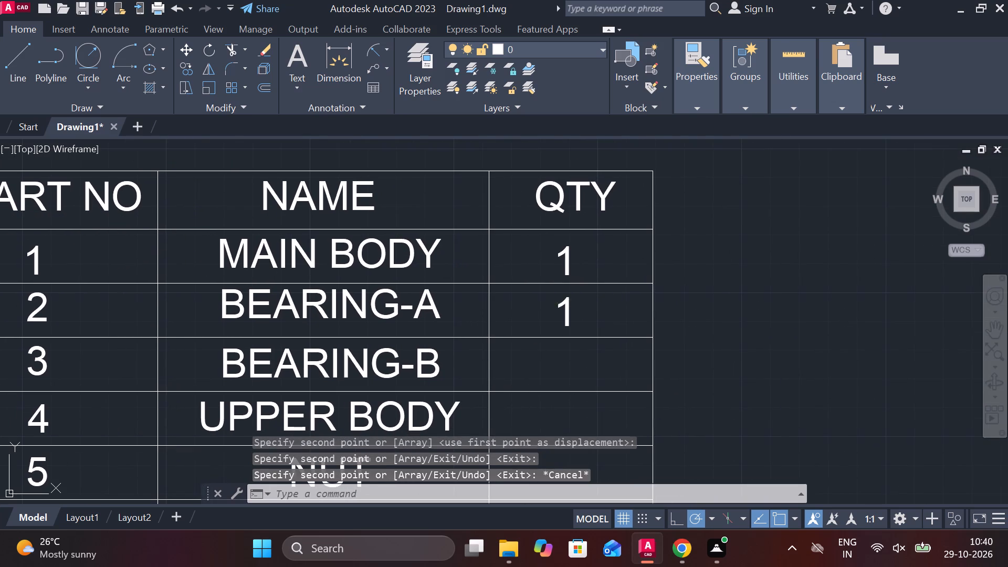
{"action": "type", "text": "CO"}
{"action": "key", "text": "Return"}
{"action": "left_click", "coordinate": [598, 304]}
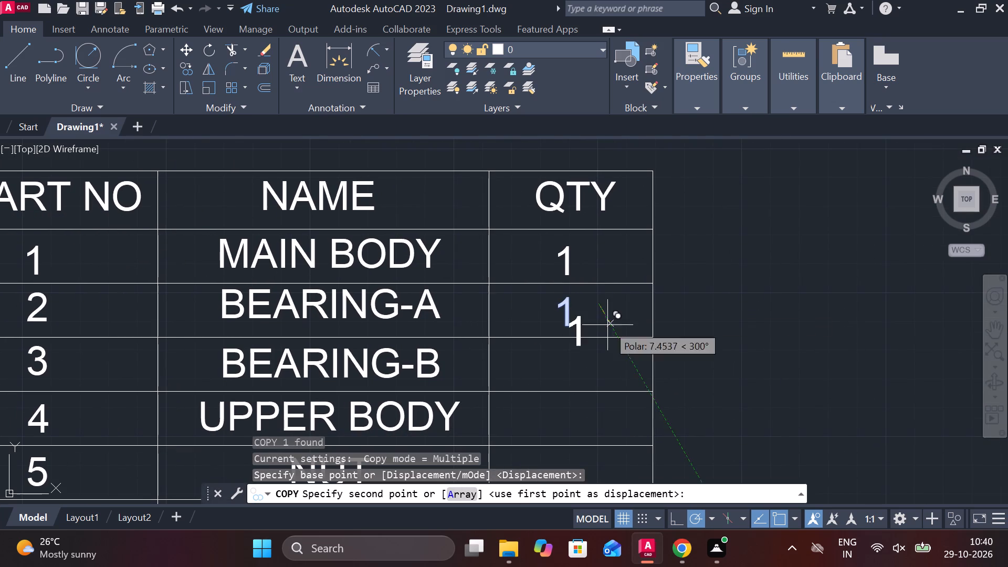
{"action": "left_click", "coordinate": [597, 354]}
{"action": "left_click", "coordinate": [598, 409]}
{"action": "middle_click_drag", "start_coordinate": [598, 409], "coordinate": [584, 304]}
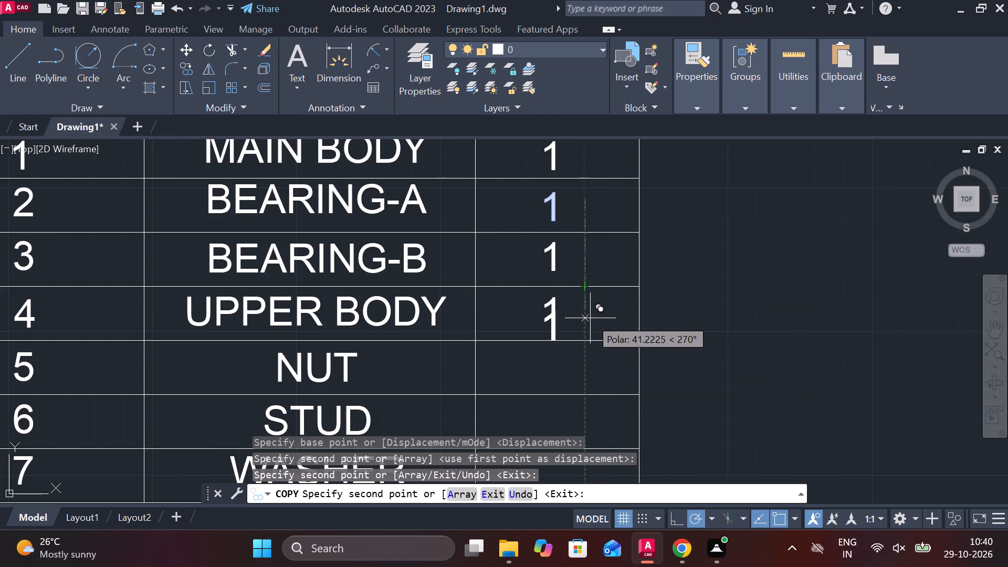
{"action": "scroll", "coordinate": [591, 320], "scroll_direction": "down", "scroll_amount": 1}
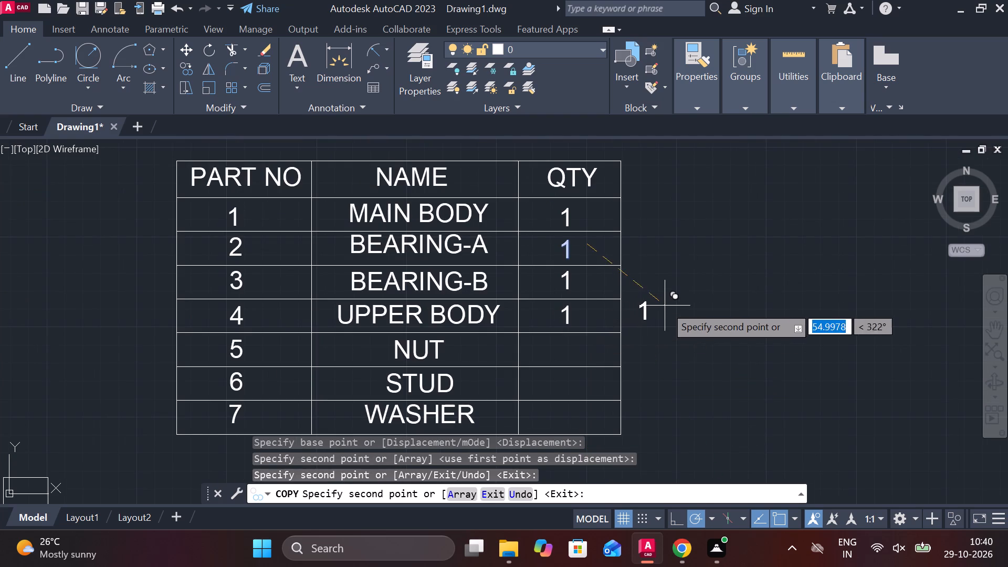
{"action": "key", "text": "Escape"}
Copy the UPPER BODY quantity straight down into the QTY cell of the NUT row.
{"action": "scroll", "coordinate": [581, 333], "scroll_direction": "up", "scroll_amount": 1}
{"action": "left_click", "coordinate": [559, 309]}
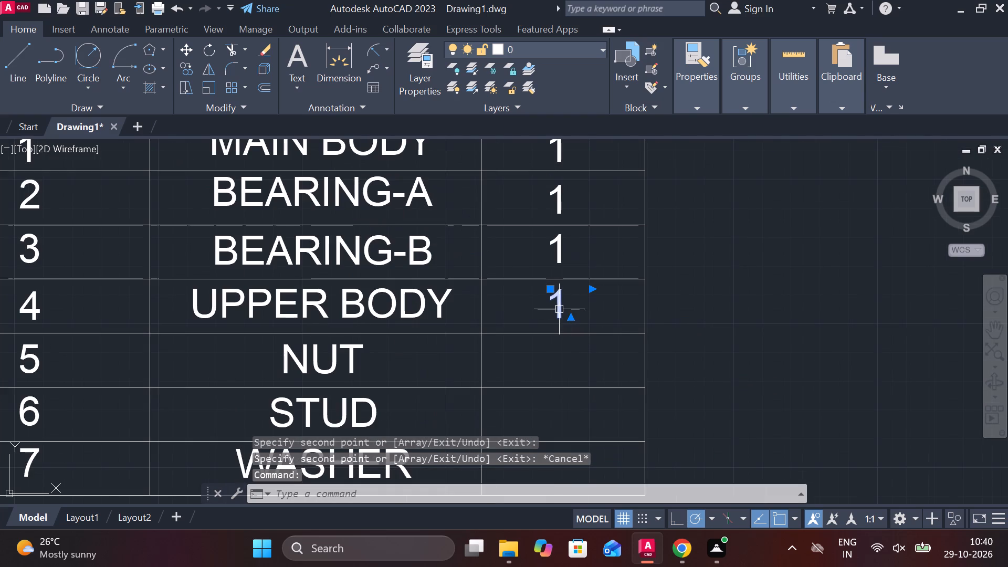
{"action": "type", "text": "CO"}
{"action": "key", "text": "Return"}
{"action": "left_click", "coordinate": [581, 309]}
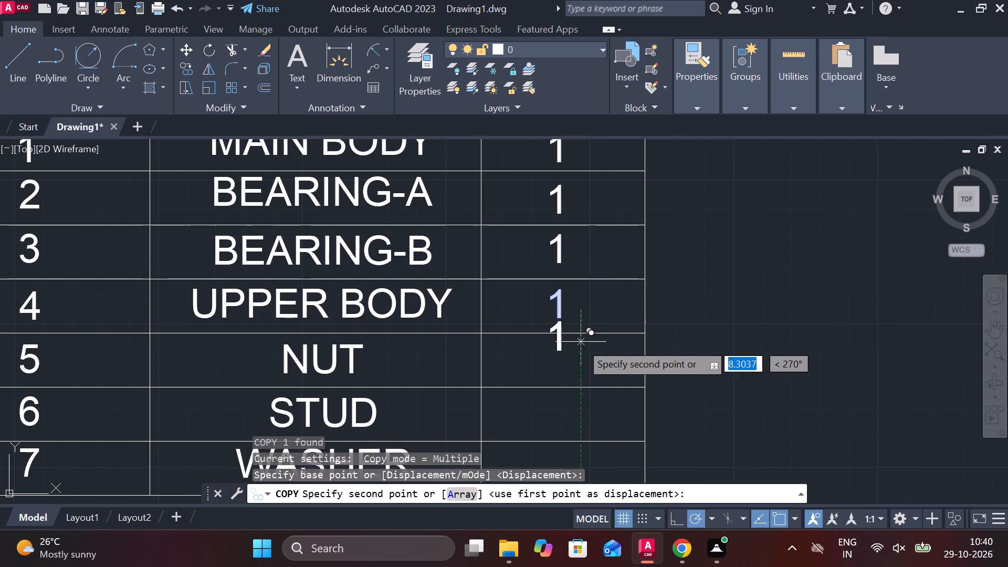
{"action": "left_click", "coordinate": [582, 365]}
{"action": "key", "text": "Escape"}
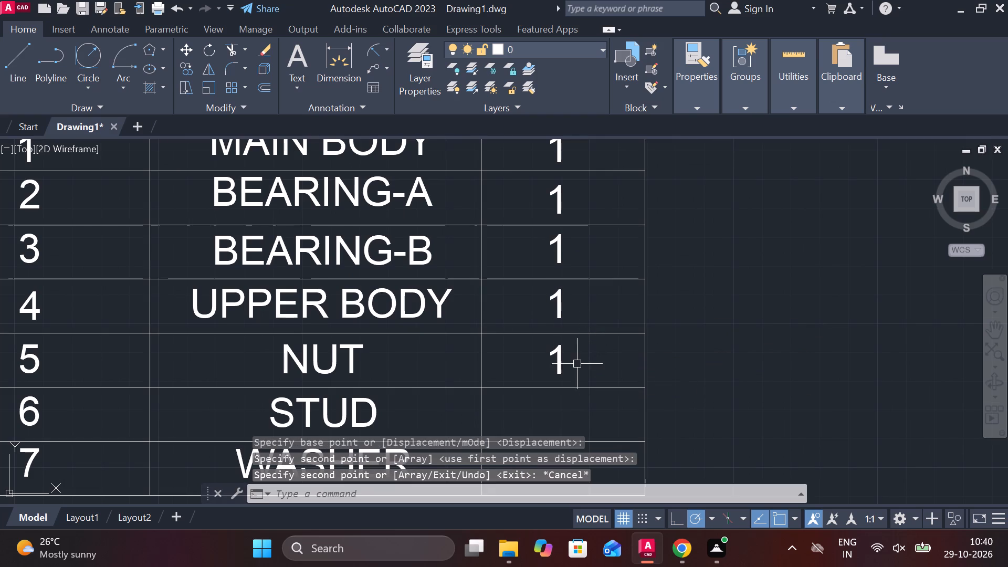
Change the NUT row's quantity text to 2.
{"action": "double_click", "coordinate": [565, 360]}
{"action": "key", "text": "Escape"}
{"action": "double_click", "coordinate": [564, 358]}
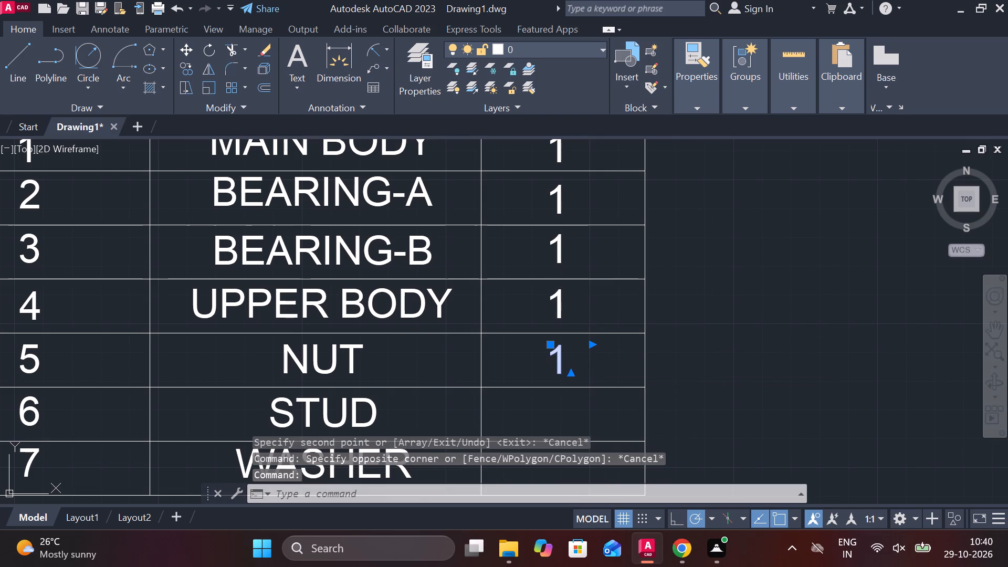
{"action": "key", "text": "BackSpace"}
{"action": "key", "text": "2"}
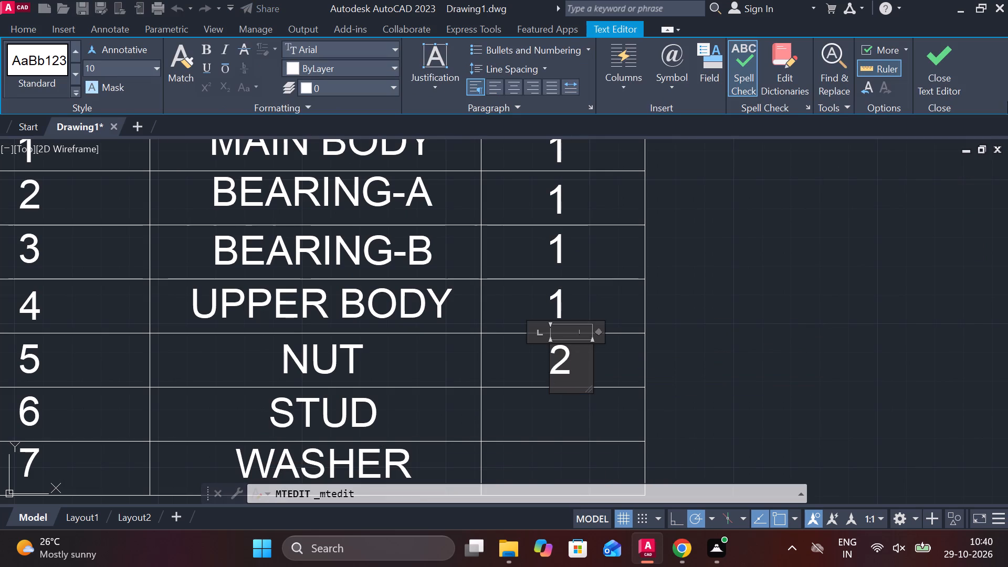
{"action": "double_click", "coordinate": [941, 76]}
{"action": "scroll", "coordinate": [605, 405], "scroll_direction": "up", "scroll_amount": 1}
{"action": "scroll", "coordinate": [693, 466], "scroll_direction": "down", "scroll_amount": 2}
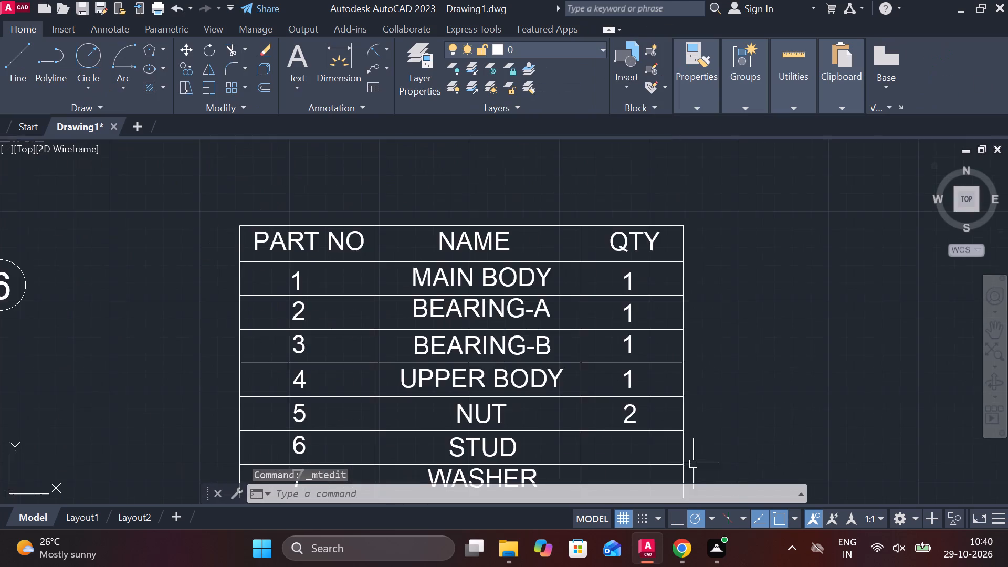
Copy the NUT quantity 2 straight down into the QTY cells of the STUD and WASHER rows.
{"action": "middle_click_drag", "start_coordinate": [760, 461], "coordinate": [664, 365]}
{"action": "left_click", "coordinate": [540, 322]}
{"action": "type", "text": "CO"}
{"action": "key", "text": "Return"}
{"action": "left_click", "coordinate": [550, 319]}
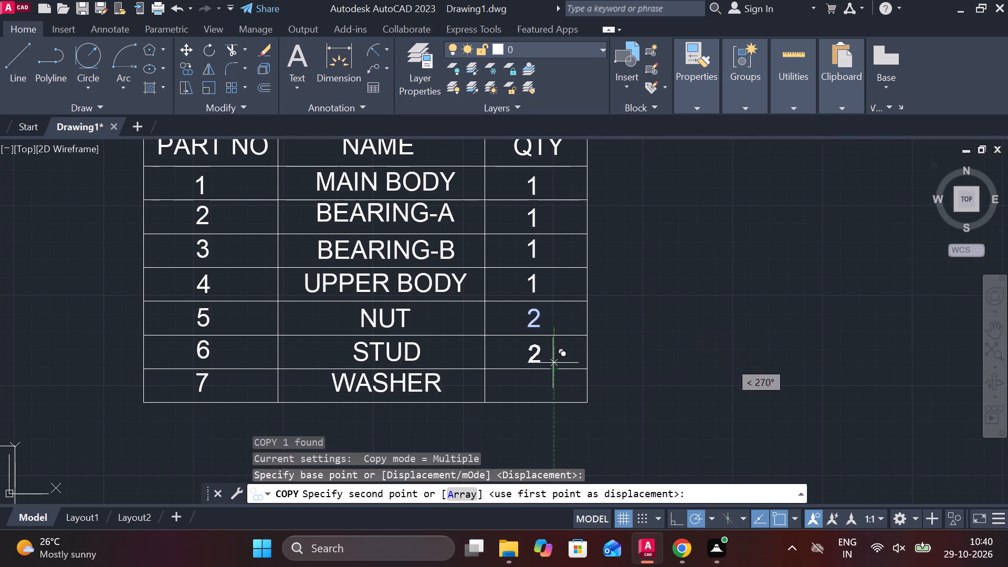
{"action": "scroll", "coordinate": [553, 360], "scroll_direction": "up", "scroll_amount": 1}
{"action": "left_click", "coordinate": [553, 356]}
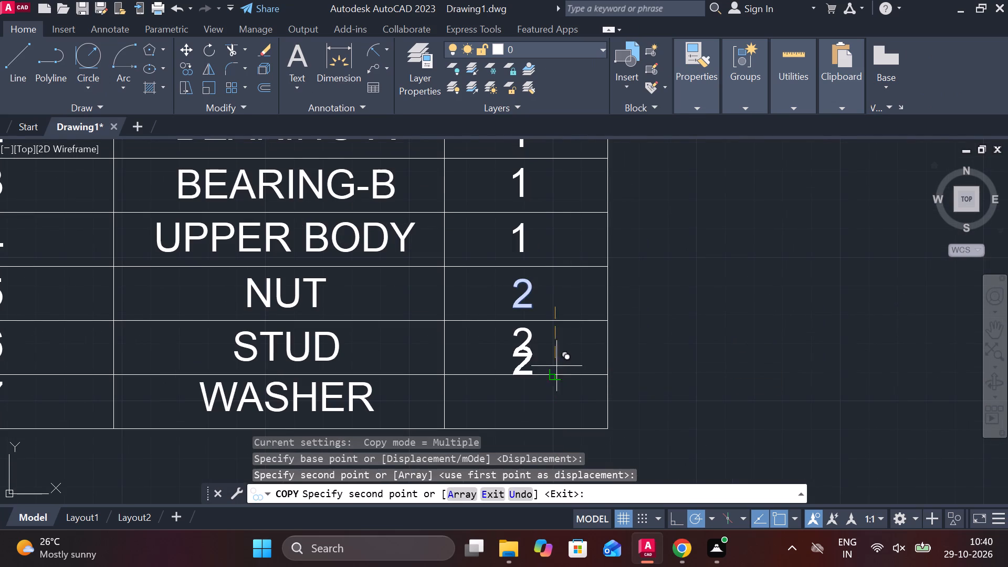
{"action": "left_click", "coordinate": [560, 411]}
{"action": "scroll", "coordinate": [696, 328], "scroll_direction": "down", "scroll_amount": 2}
{"action": "key", "text": "Escape"}
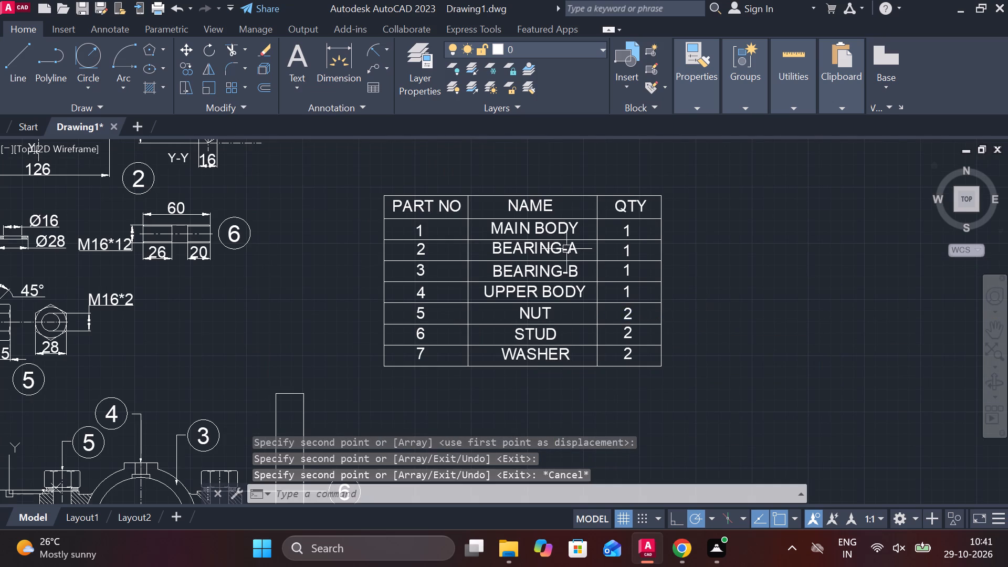
Copy the PART NO header text vertically to just above the table's top line.
{"action": "middle_click_drag", "start_coordinate": [407, 203], "coordinate": [451, 271]}
{"action": "scroll", "coordinate": [454, 265], "scroll_direction": "up", "scroll_amount": 1}
{"action": "left_click", "coordinate": [458, 276]}
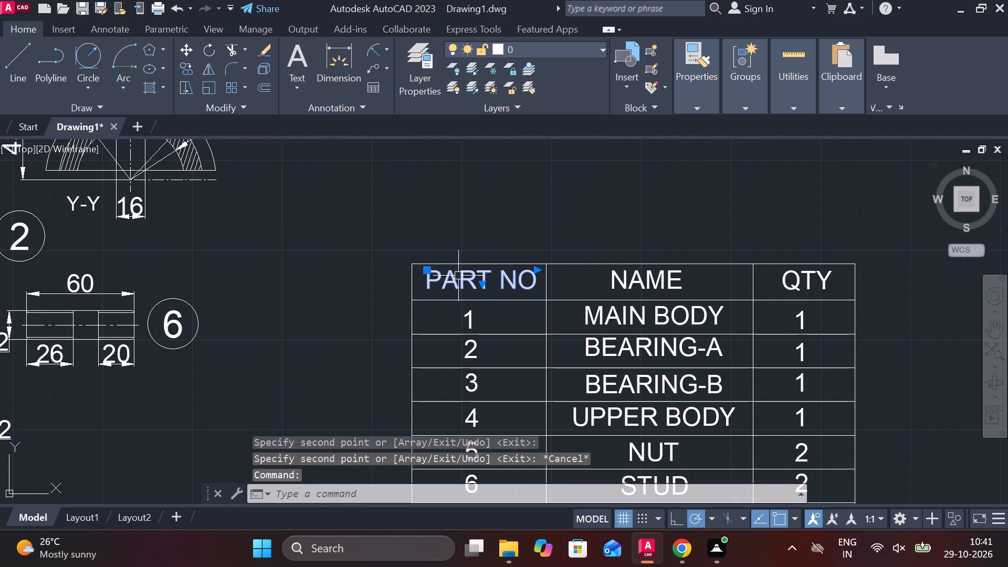
{"action": "type", "text": "CO"}
{"action": "key", "text": "Return"}
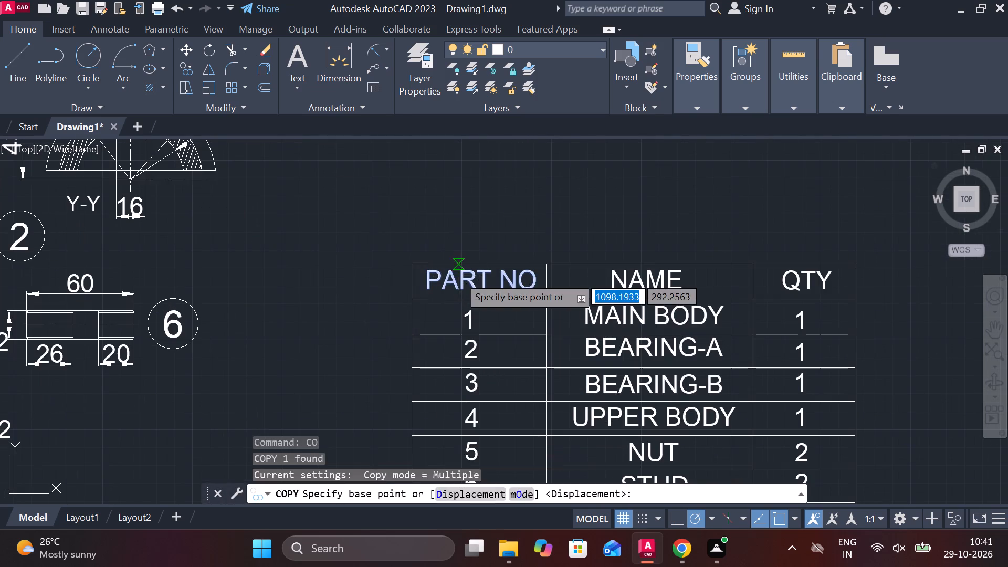
{"action": "left_click", "coordinate": [458, 228]}
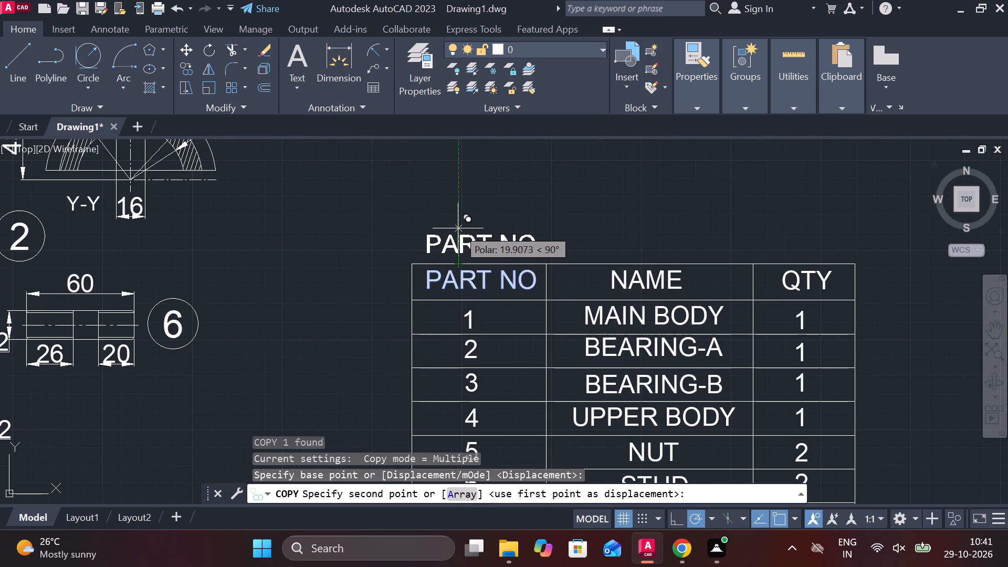
{"action": "key", "text": "Escape"}
Widen the copied text's box above the table and change its wording to the title PARTS LIST.
{"action": "left_click", "coordinate": [491, 235]}
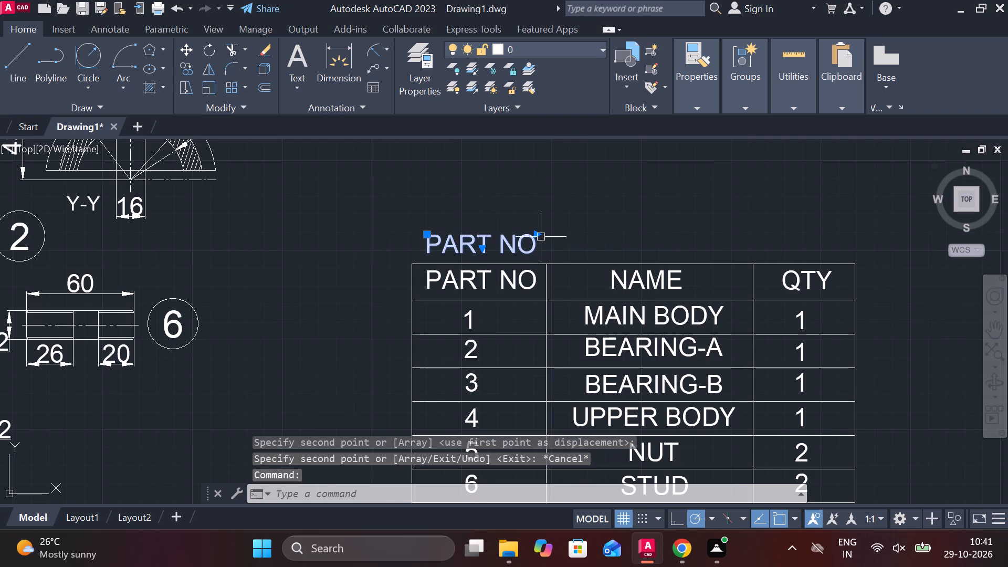
{"action": "left_click", "coordinate": [533, 233]}
{"action": "left_click", "coordinate": [623, 233]}
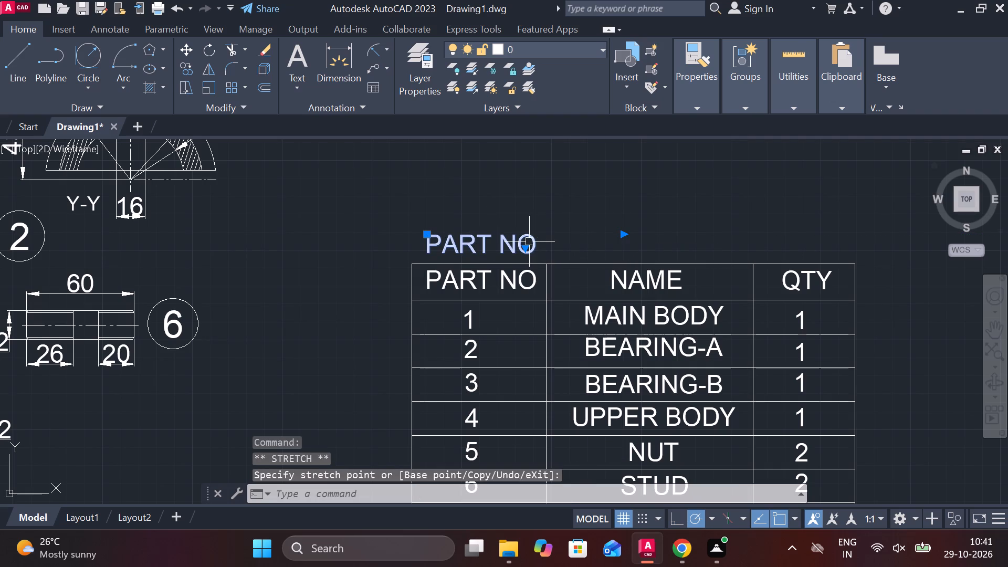
{"action": "double_click", "coordinate": [534, 241]}
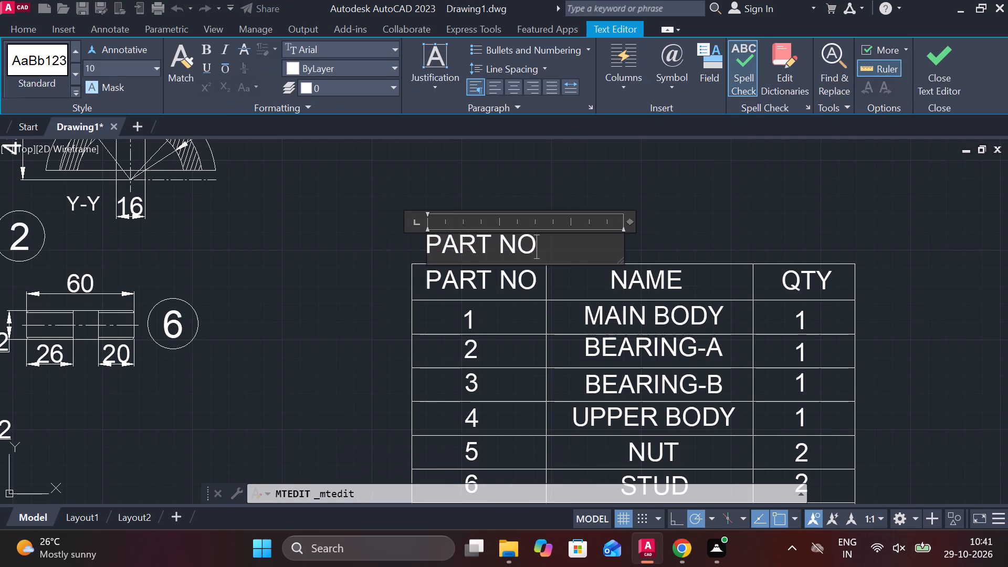
{"action": "key", "text": "BackSpace"}
{"action": "key", "text": "BackSpace"}
{"action": "key", "text": "BackSpace"}
{"action": "type", "text": "S LIST"}
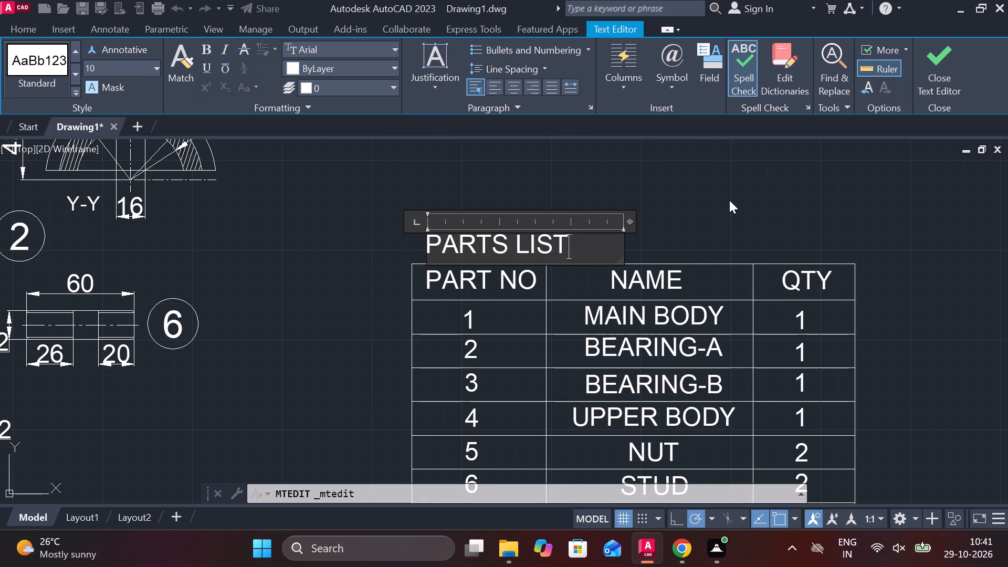
{"action": "left_click", "coordinate": [949, 76]}
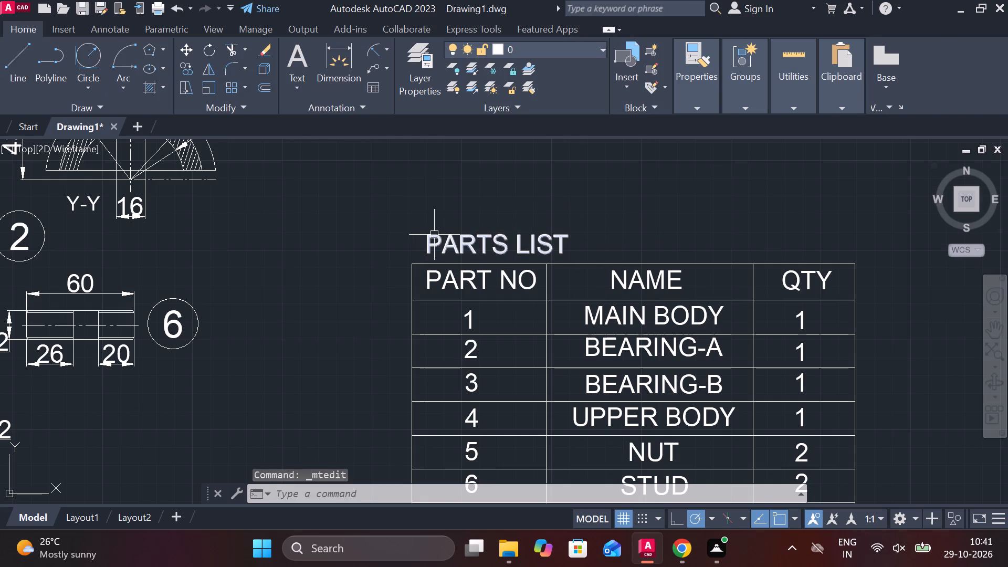
Move the whole parts list table with its title into the empty space below the part 3 views, beside the assembly view.
{"action": "scroll", "coordinate": [439, 235], "scroll_direction": "down", "scroll_amount": 2}
{"action": "left_click", "coordinate": [422, 225]}
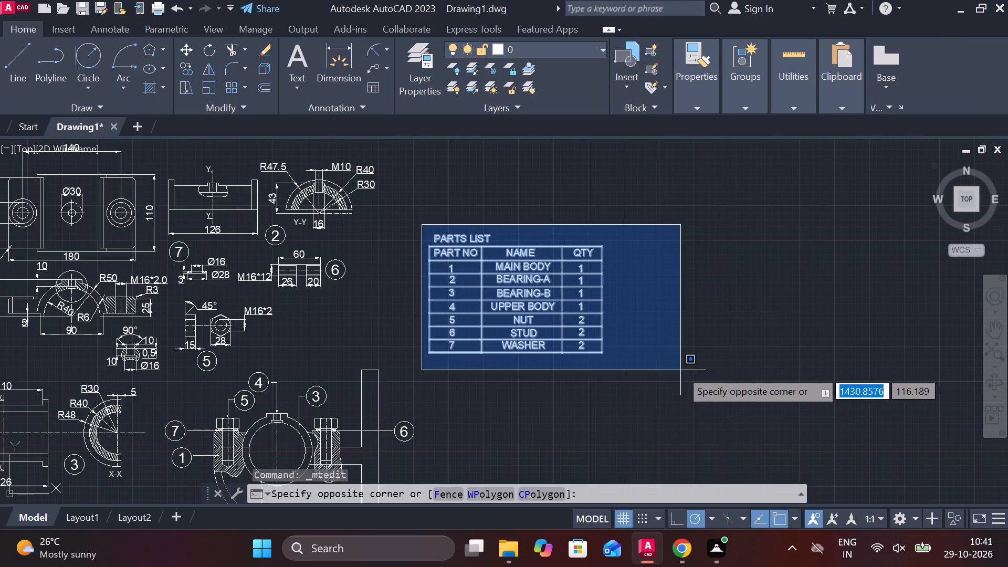
{"action": "left_click", "coordinate": [680, 370]}
{"action": "key", "text": "m"}
{"action": "key", "text": "Return"}
{"action": "double_click", "coordinate": [664, 366]}
{"action": "scroll", "coordinate": [664, 366], "scroll_direction": "down", "scroll_amount": 3}
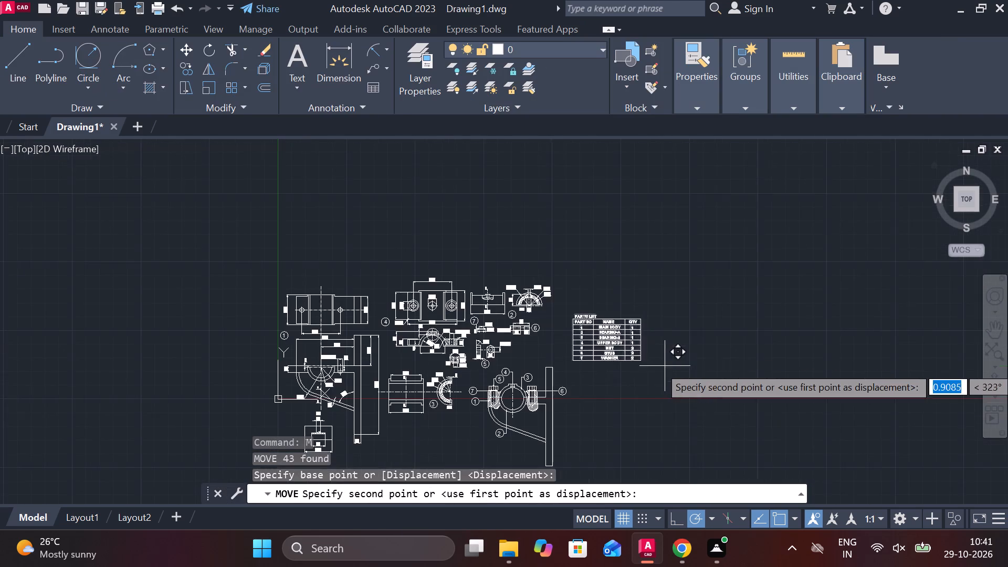
{"action": "middle_click_drag", "start_coordinate": [652, 409], "coordinate": [676, 257]}
{"action": "scroll", "coordinate": [525, 340], "scroll_direction": "up", "scroll_amount": 2}
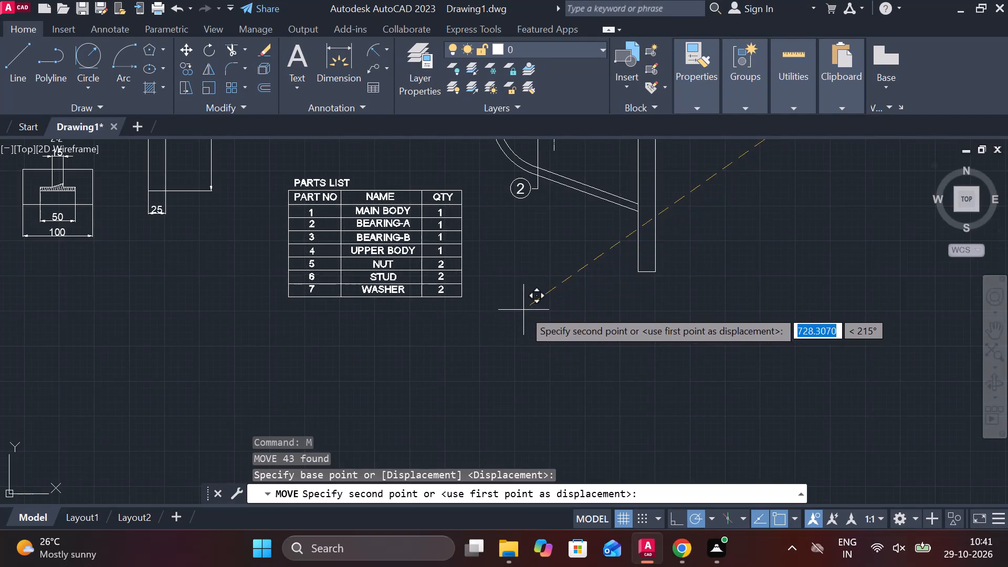
{"action": "middle_click_drag", "start_coordinate": [523, 310], "coordinate": [573, 380]}
{"action": "left_click", "coordinate": [554, 357]}
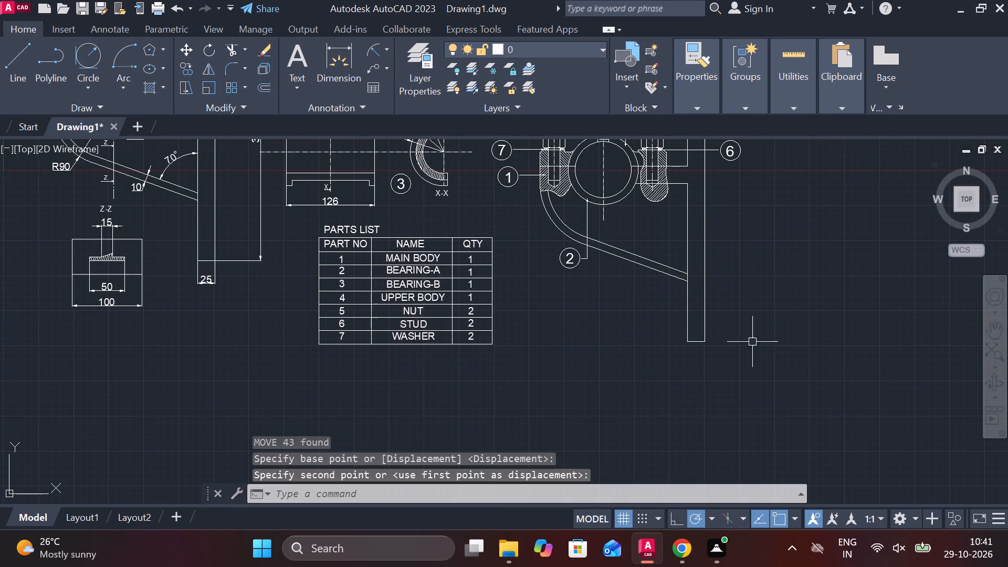
{"action": "scroll", "coordinate": [781, 279], "scroll_direction": "down", "scroll_amount": 2}
{"action": "middle_click_drag", "start_coordinate": [791, 295], "coordinate": [501, 410]}
{"action": "scroll", "coordinate": [492, 355], "scroll_direction": "down", "scroll_amount": 1}
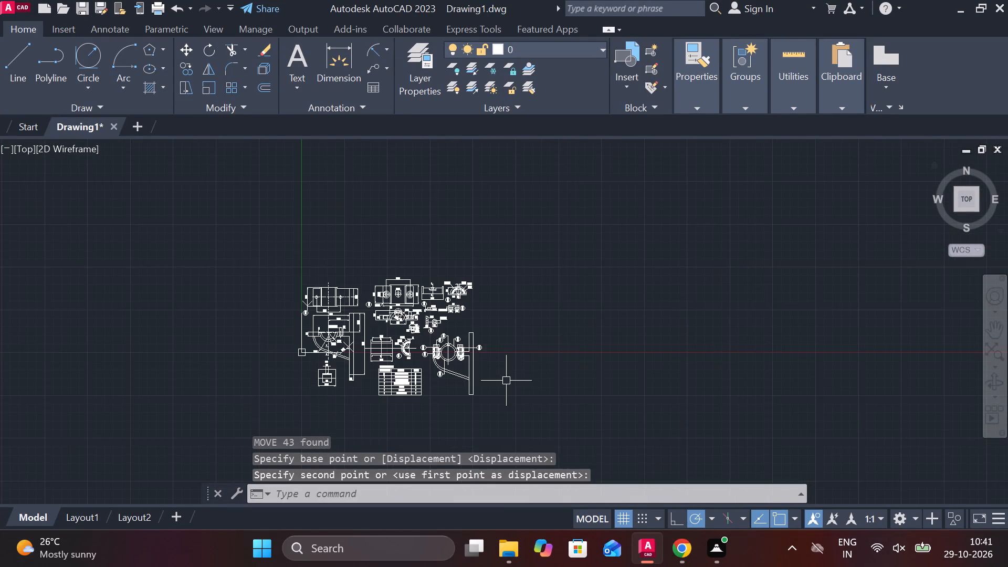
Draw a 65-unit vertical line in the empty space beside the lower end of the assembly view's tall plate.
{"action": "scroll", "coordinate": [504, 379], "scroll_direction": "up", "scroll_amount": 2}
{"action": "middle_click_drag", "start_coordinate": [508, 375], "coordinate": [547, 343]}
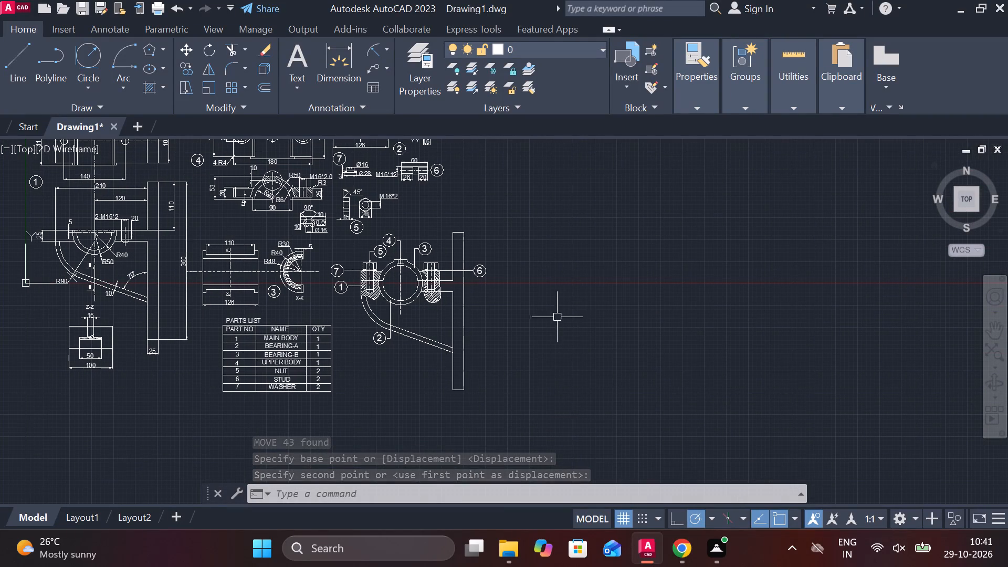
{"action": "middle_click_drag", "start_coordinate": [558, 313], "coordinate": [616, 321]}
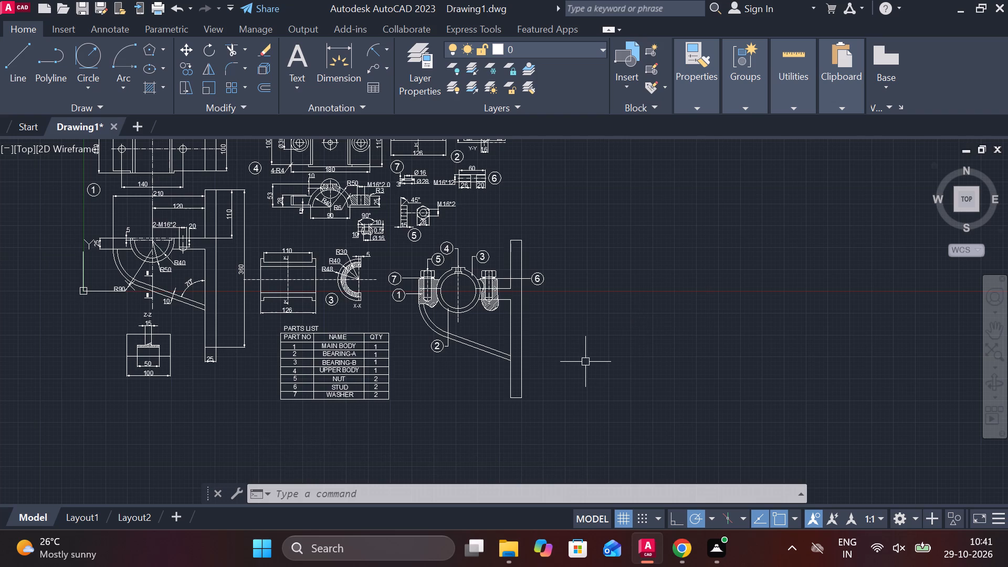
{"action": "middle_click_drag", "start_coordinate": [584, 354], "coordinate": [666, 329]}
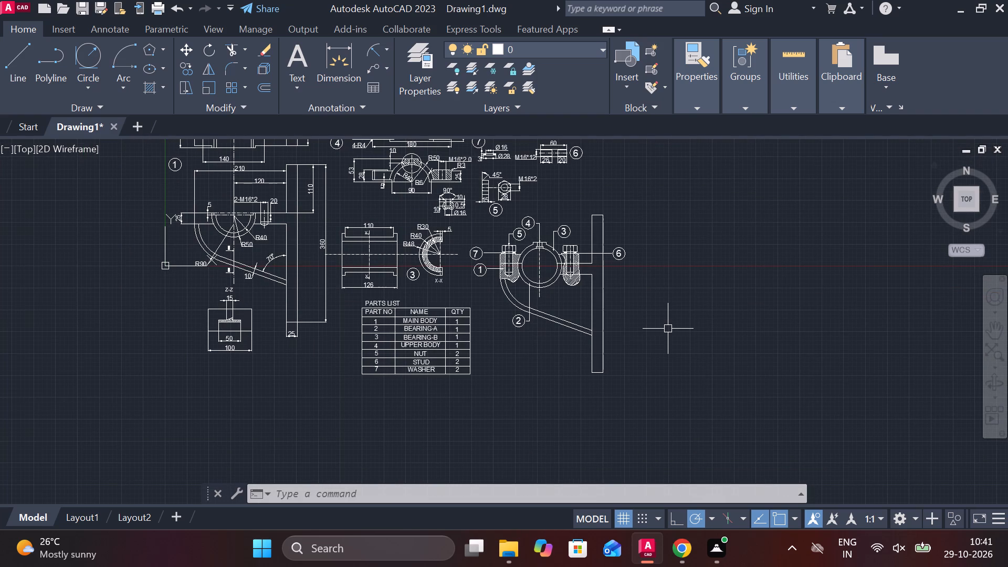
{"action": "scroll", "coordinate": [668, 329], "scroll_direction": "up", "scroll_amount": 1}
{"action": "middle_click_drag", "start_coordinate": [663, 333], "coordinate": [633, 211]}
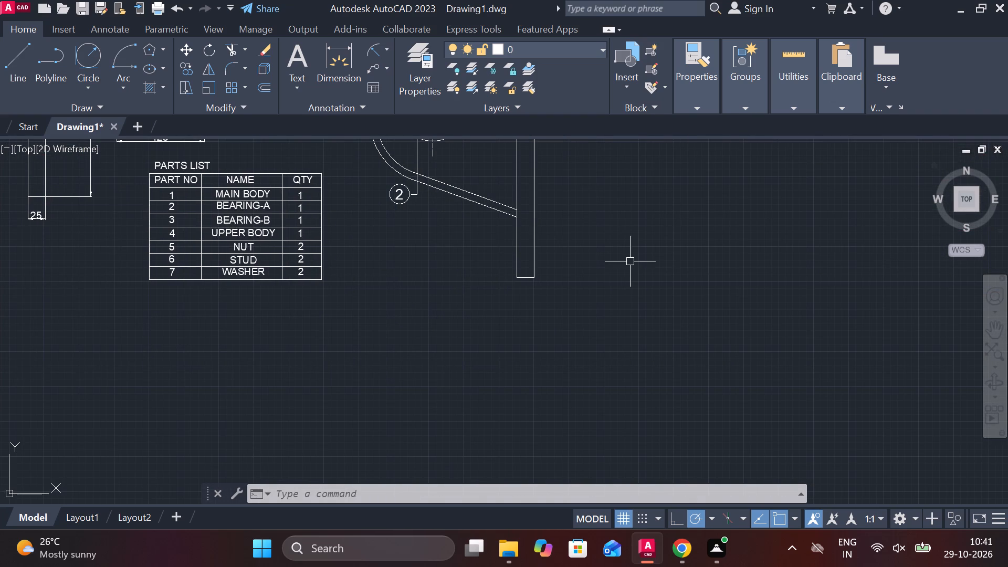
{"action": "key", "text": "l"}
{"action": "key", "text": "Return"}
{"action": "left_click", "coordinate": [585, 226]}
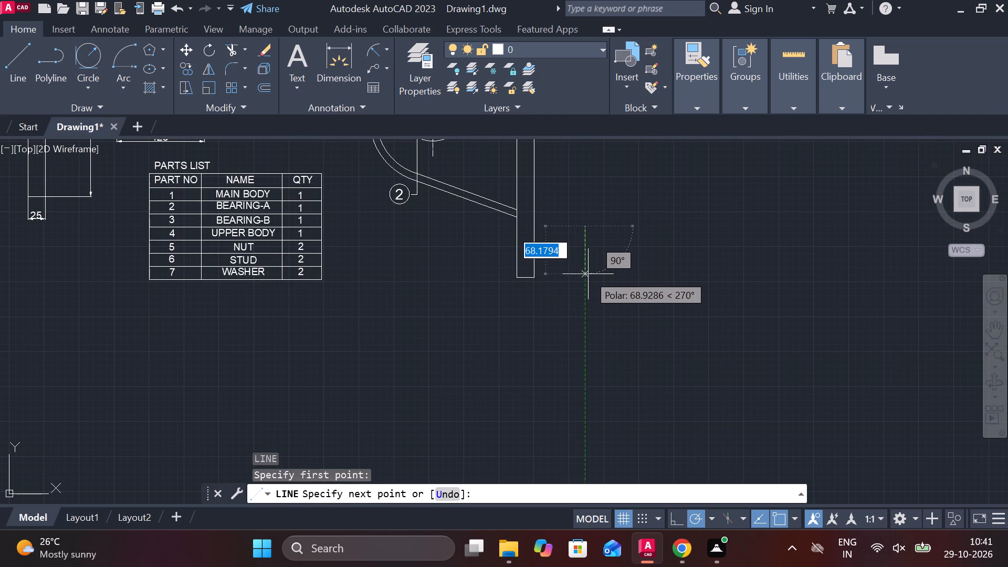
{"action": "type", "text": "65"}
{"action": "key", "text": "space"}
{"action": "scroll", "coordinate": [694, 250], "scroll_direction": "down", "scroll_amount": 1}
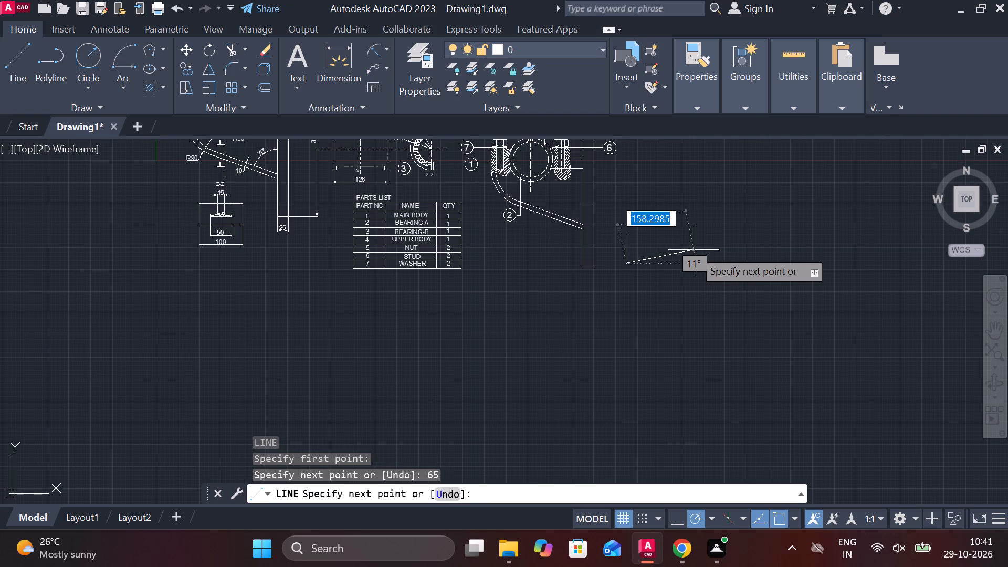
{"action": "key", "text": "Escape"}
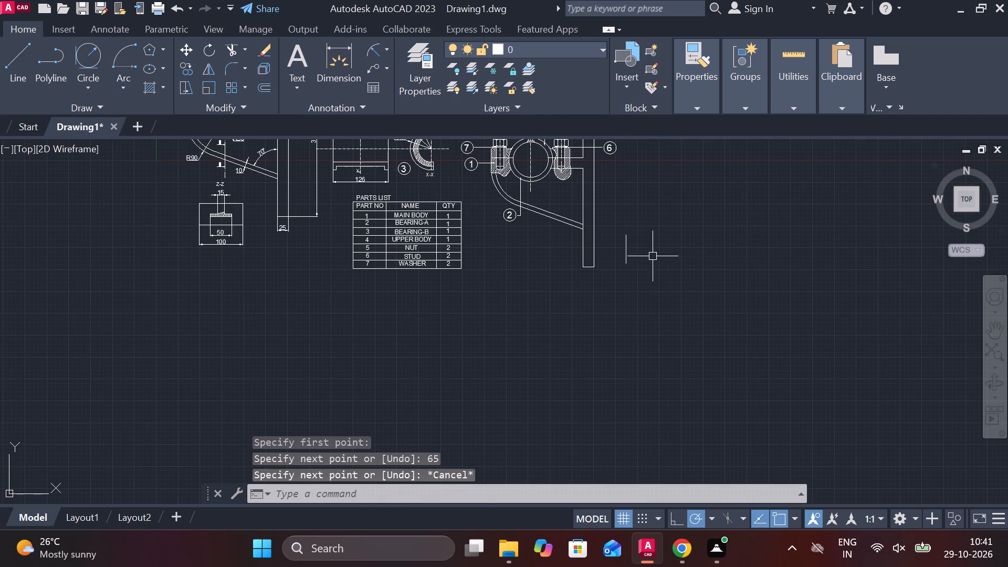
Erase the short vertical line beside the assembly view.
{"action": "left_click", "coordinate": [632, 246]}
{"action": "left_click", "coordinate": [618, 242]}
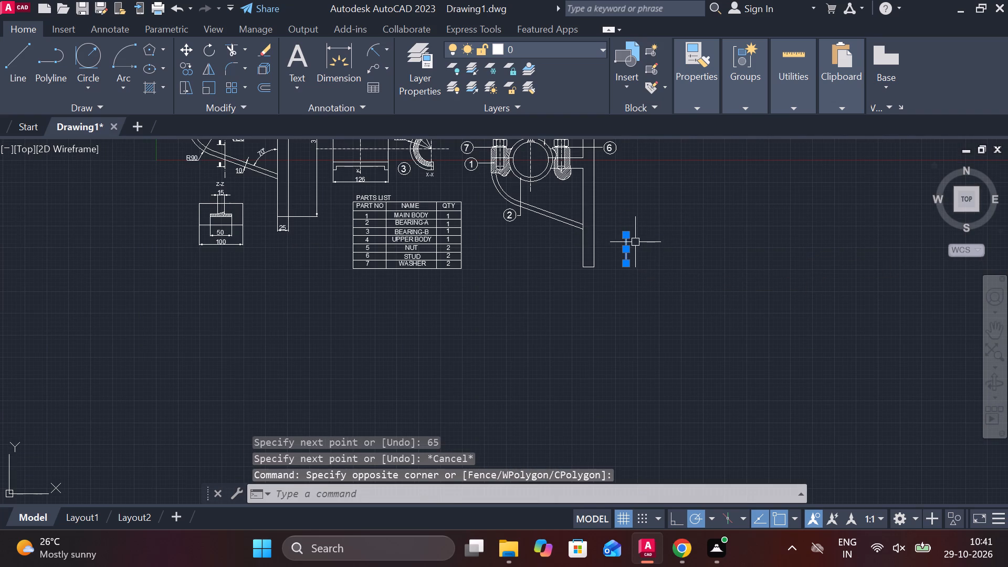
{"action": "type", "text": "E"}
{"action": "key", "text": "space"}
Draw a rectangular border around all the part views, the assembly view and the parts list, leaving space above them.
{"action": "scroll", "coordinate": [673, 256], "scroll_direction": "down", "scroll_amount": 2}
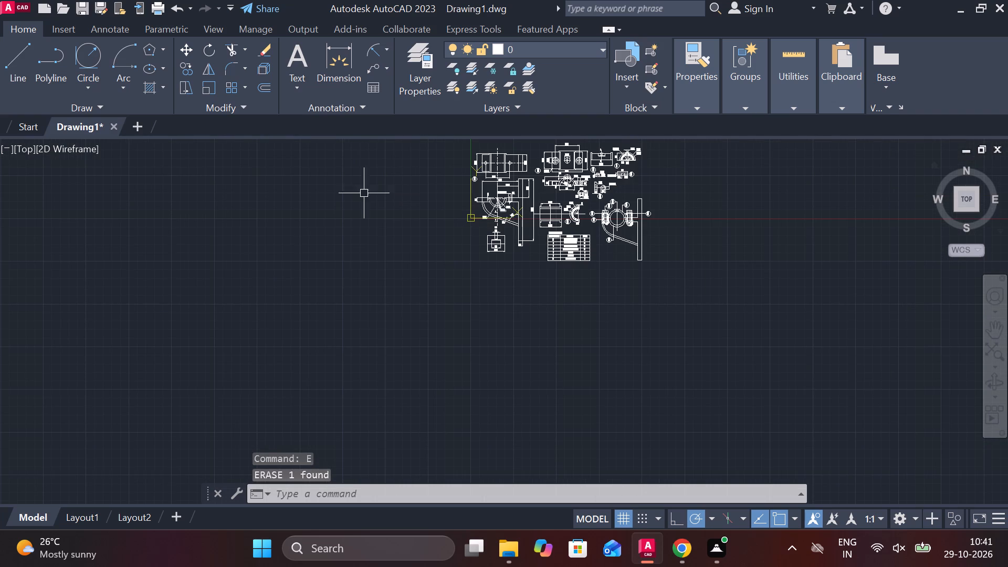
{"action": "left_click", "coordinate": [159, 50]}
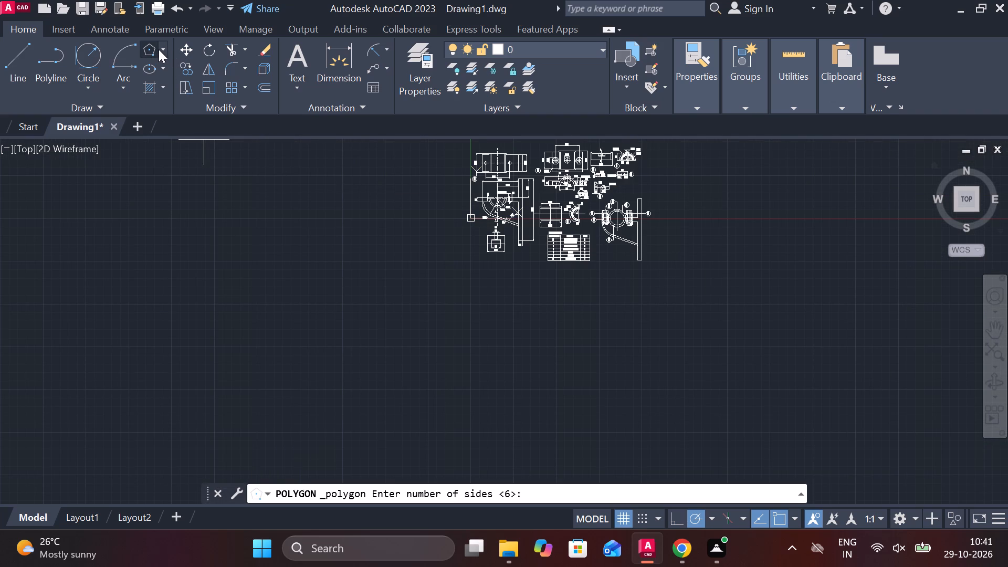
{"action": "left_click", "coordinate": [159, 49]}
{"action": "left_click", "coordinate": [168, 48]}
{"action": "left_click", "coordinate": [167, 70]}
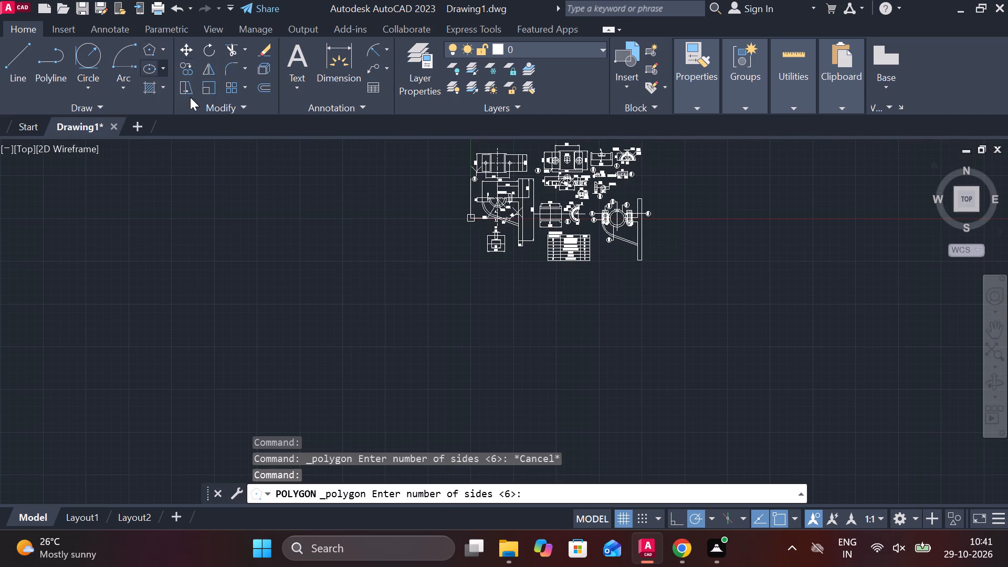
{"action": "middle_click_drag", "start_coordinate": [339, 167], "coordinate": [319, 215]}
{"action": "left_click", "coordinate": [439, 171]}
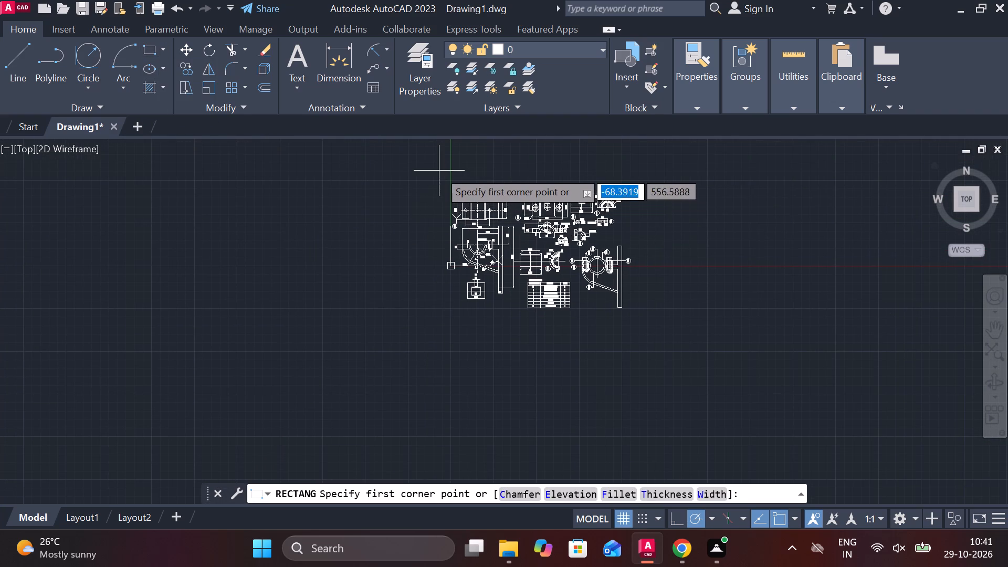
{"action": "double_click", "coordinate": [636, 317]}
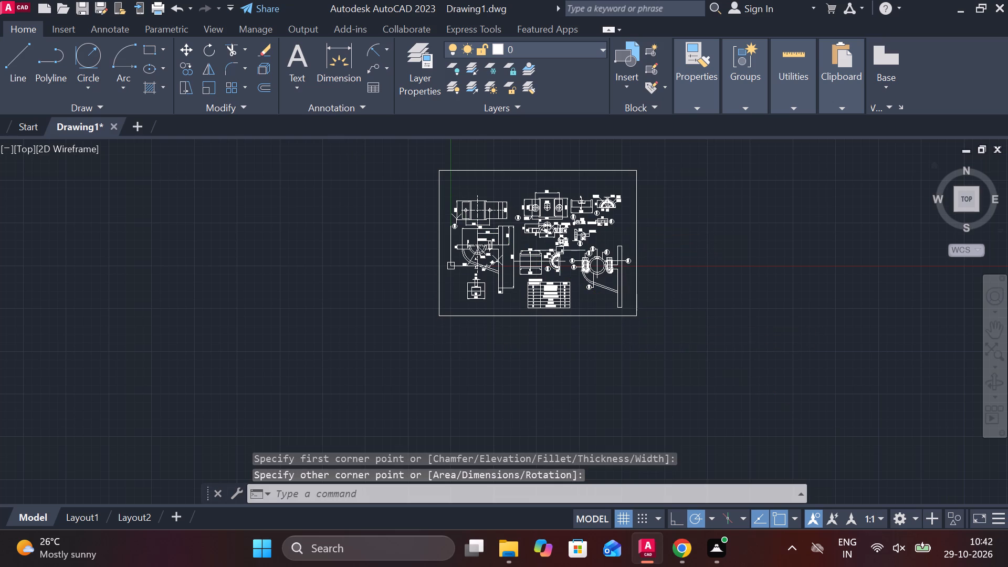
Add the multiline text BEARING ASSEMBLY with a text height of 15, just inside the border's top edge.
{"action": "scroll", "coordinate": [498, 196], "scroll_direction": "up", "scroll_amount": 2}
{"action": "middle_click_drag", "start_coordinate": [498, 196], "coordinate": [468, 273]}
{"action": "scroll", "coordinate": [543, 222], "scroll_direction": "up", "scroll_amount": 1}
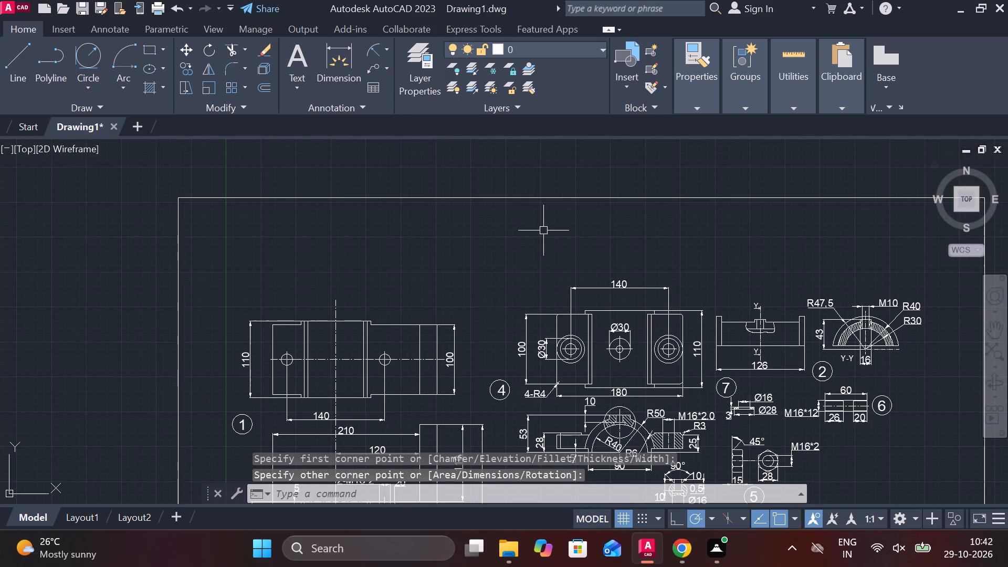
{"action": "type", "text": "MT"}
{"action": "key", "text": "space"}
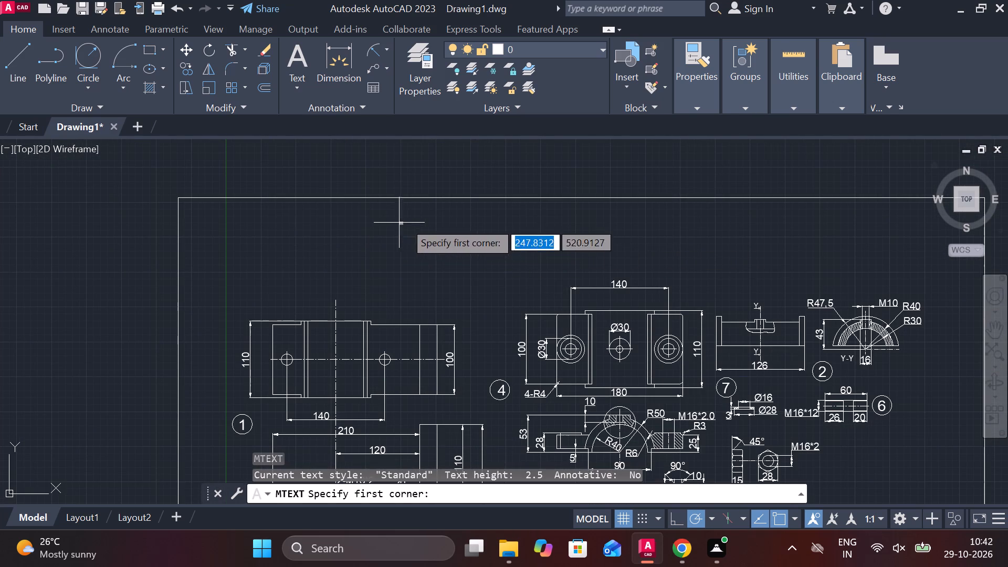
{"action": "left_click", "coordinate": [416, 220]}
{"action": "left_click", "coordinate": [730, 245]}
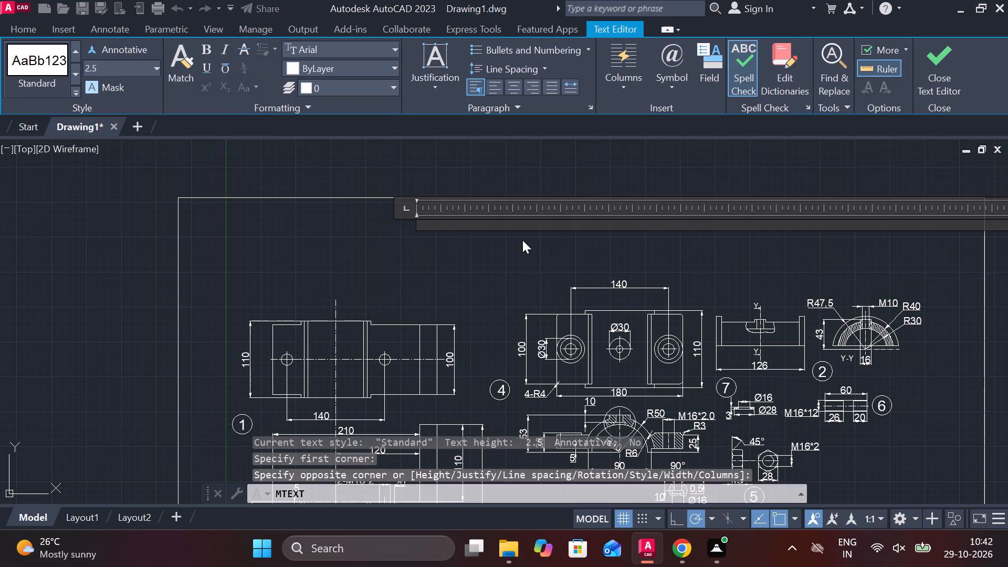
{"action": "left_click", "coordinate": [108, 66]}
{"action": "type", "text": "15"}
{"action": "key", "text": "Return"}
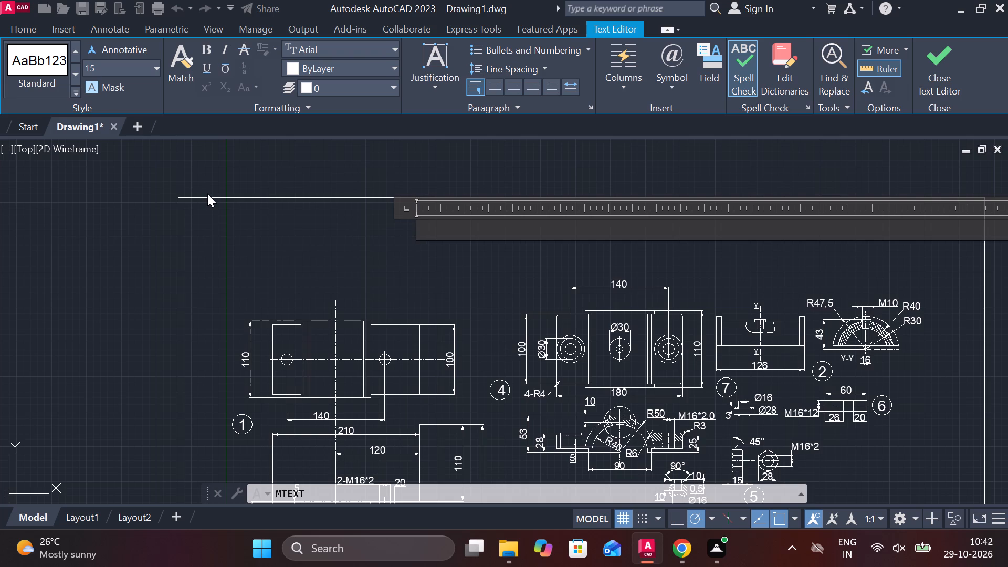
{"action": "key", "text": "b"}
{"action": "type", "text": "EA"}
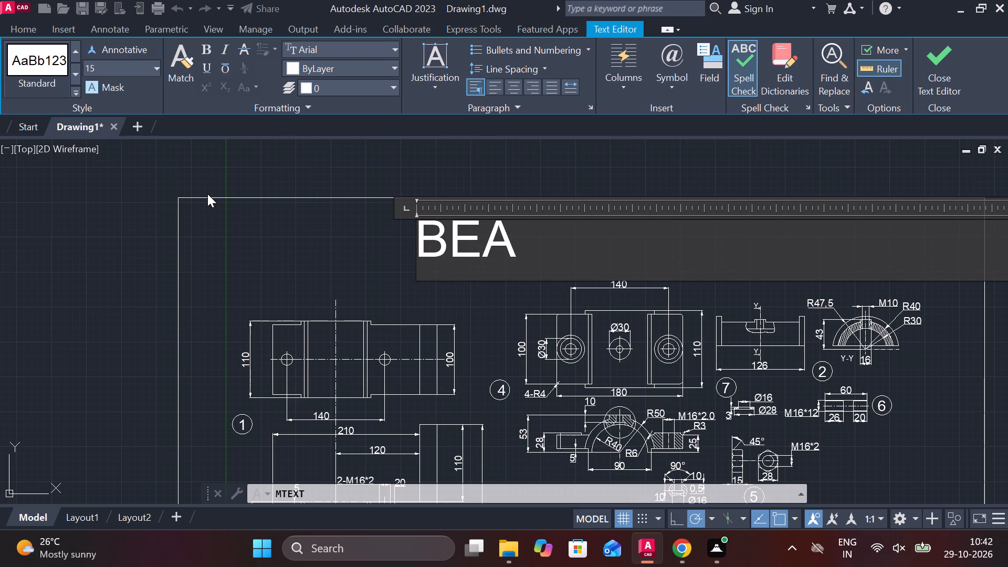
{"action": "type", "text": "RING ASSEMBLT"}
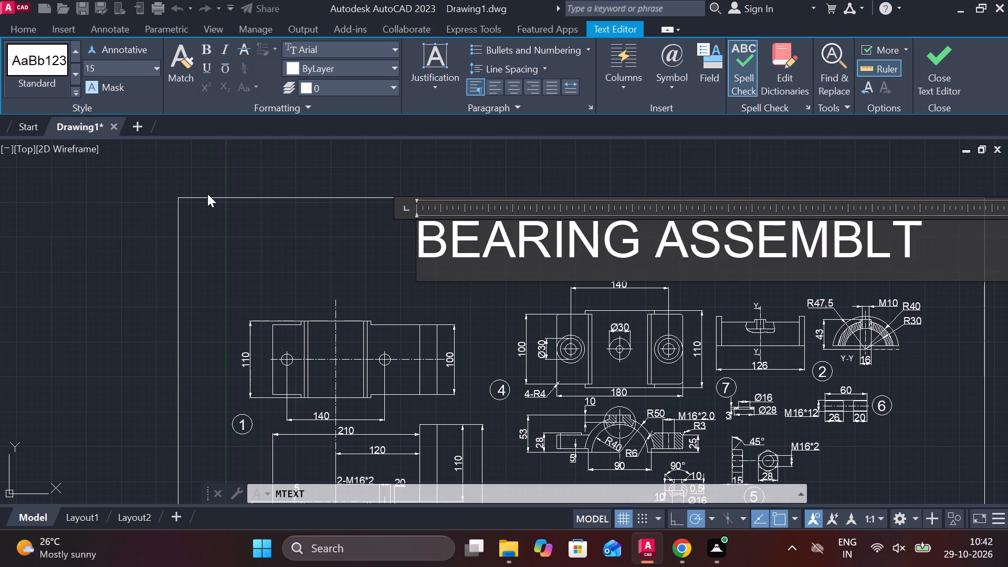
{"action": "key", "text": "BackSpace"}
{"action": "key", "text": "y"}
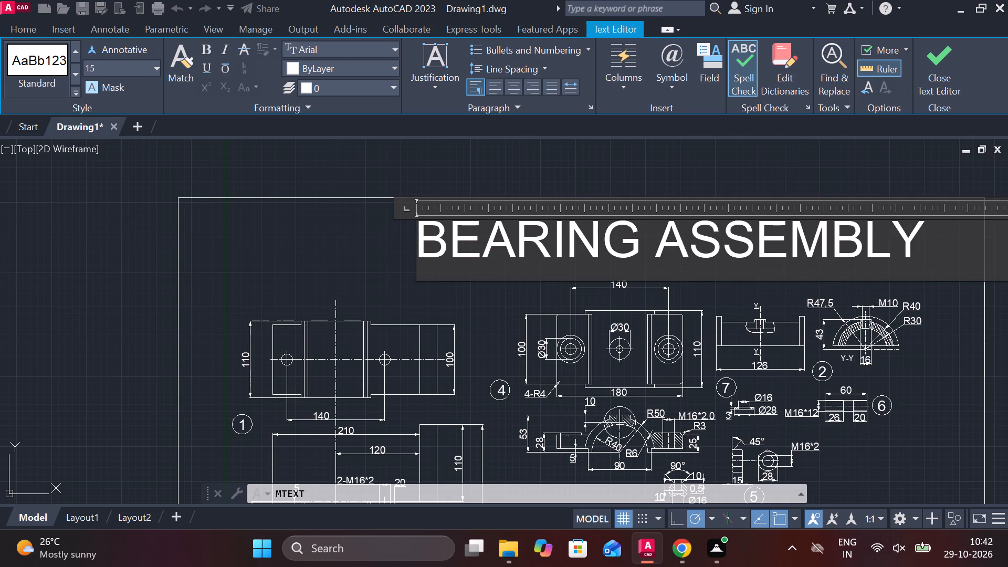
{"action": "left_click", "coordinate": [949, 62]}
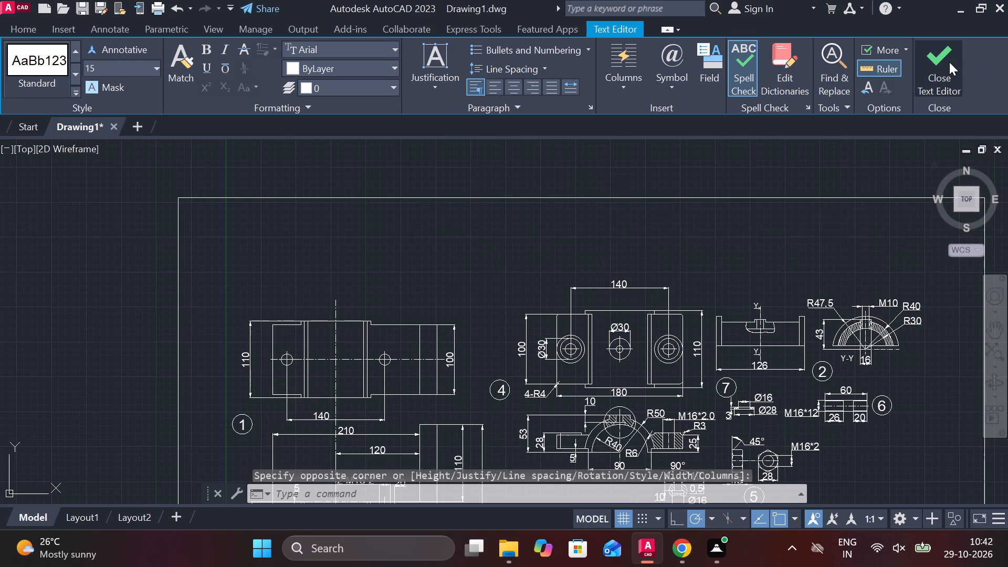
Narrow the BEARING ASSEMBLY text box so it ends just past the wording.
{"action": "scroll", "coordinate": [525, 244], "scroll_direction": "down", "scroll_amount": 2}
{"action": "scroll", "coordinate": [529, 247], "scroll_direction": "up", "scroll_amount": 2}
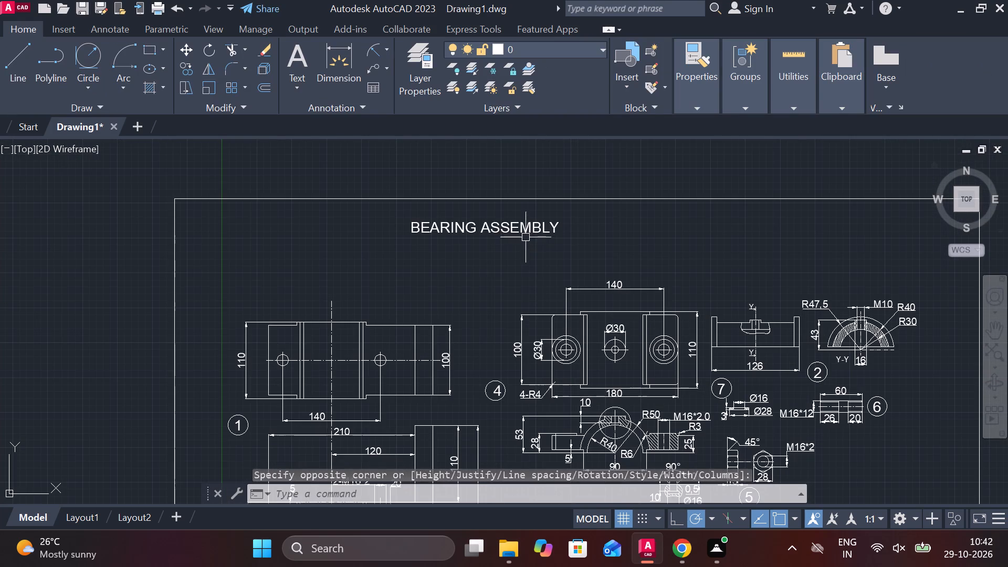
{"action": "left_click", "coordinate": [518, 232]}
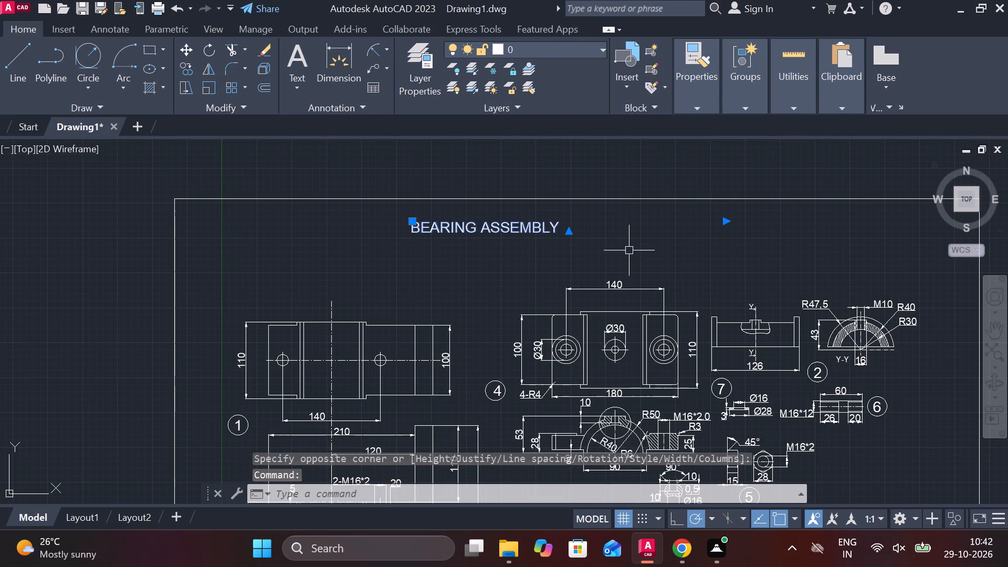
{"action": "left_click", "coordinate": [725, 223]}
{"action": "left_click_drag", "start_coordinate": [634, 230], "coordinate": [618, 230]}
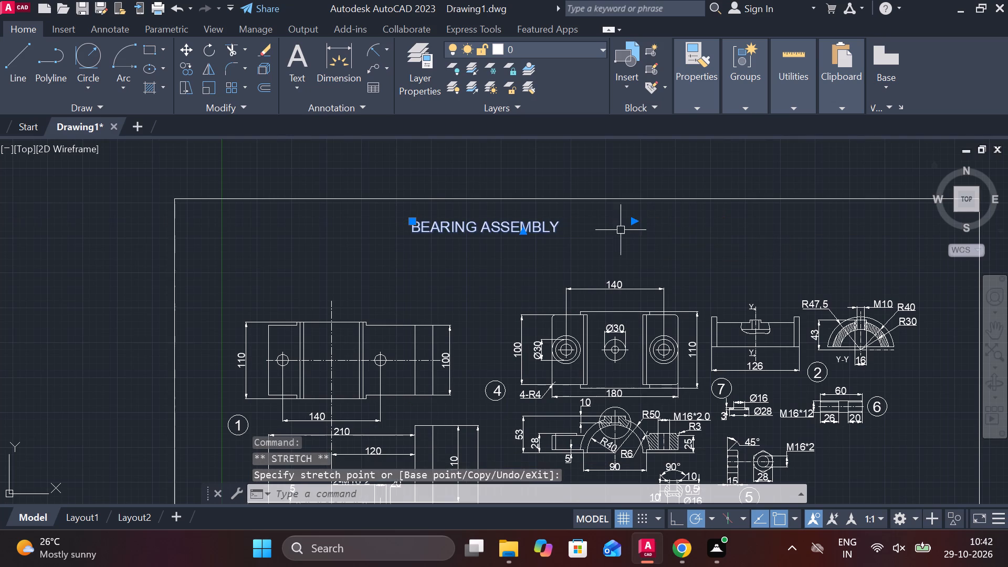
{"action": "left_click_drag", "start_coordinate": [618, 230], "coordinate": [596, 230]}
{"action": "left_click", "coordinate": [630, 222]}
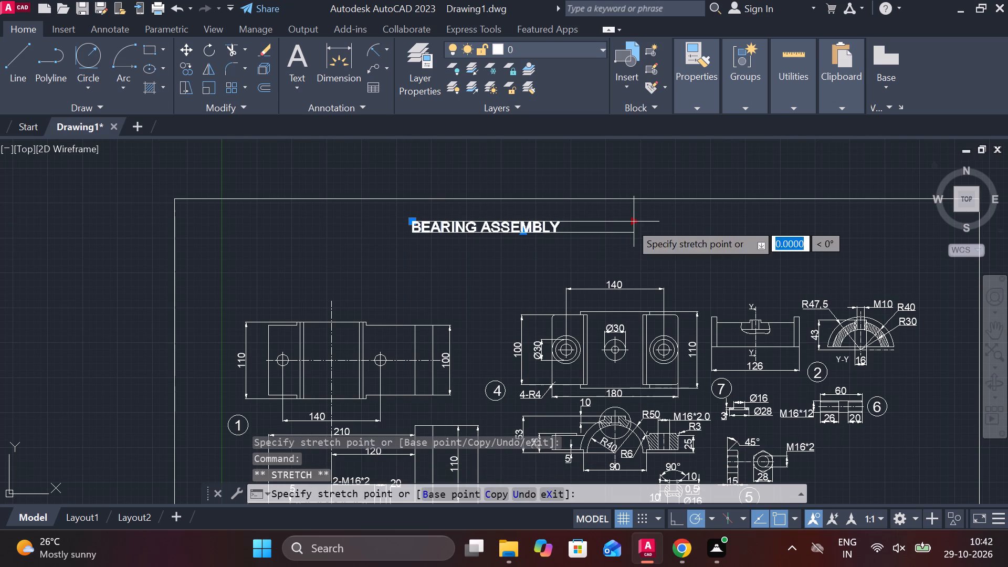
{"action": "left_click", "coordinate": [576, 226]}
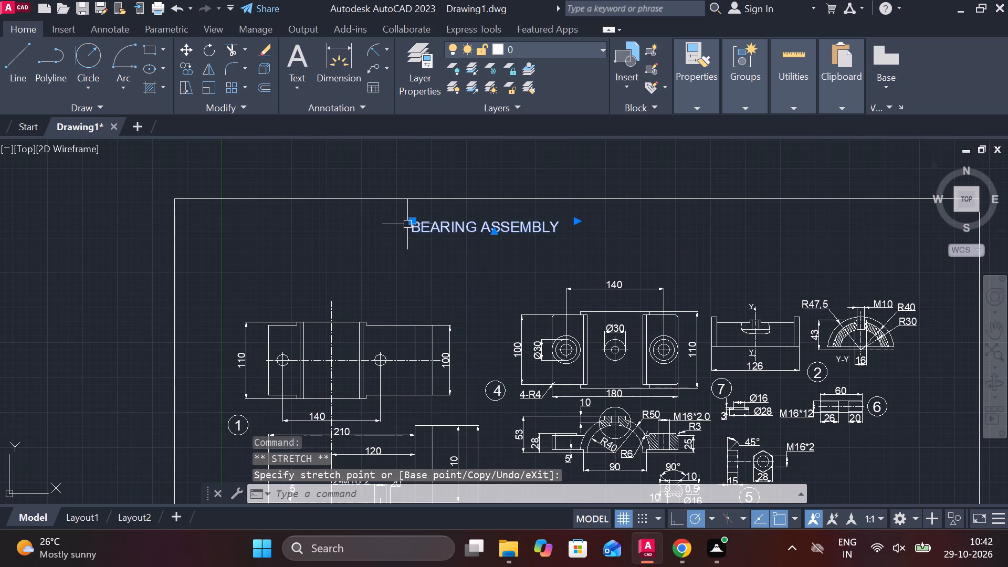
Move the BEARING ASSEMBLY title along the top of the border so it sits above the part 4 top view.
{"action": "left_click", "coordinate": [415, 219]}
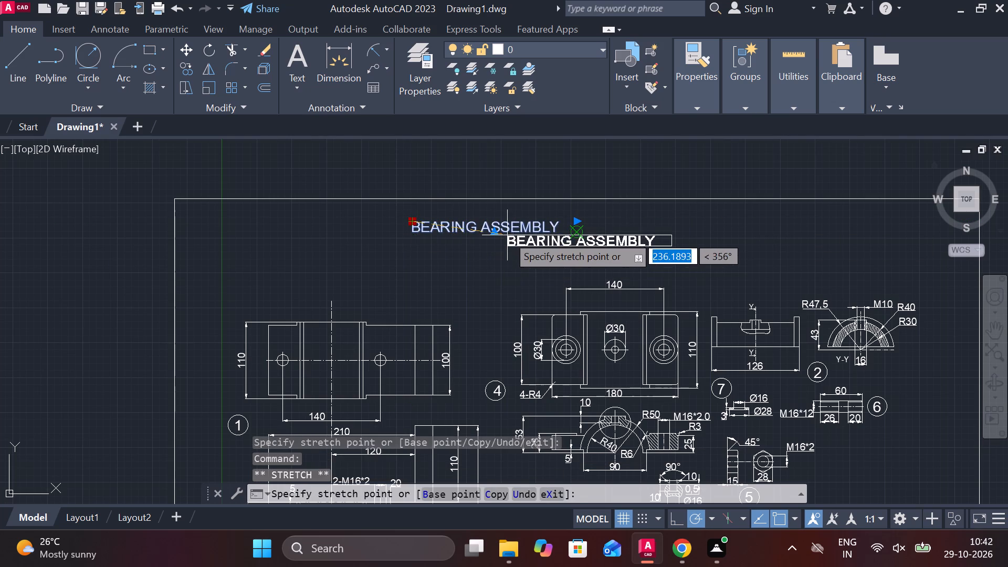
{"action": "left_click", "coordinate": [507, 235]}
{"action": "left_click", "coordinate": [579, 234]}
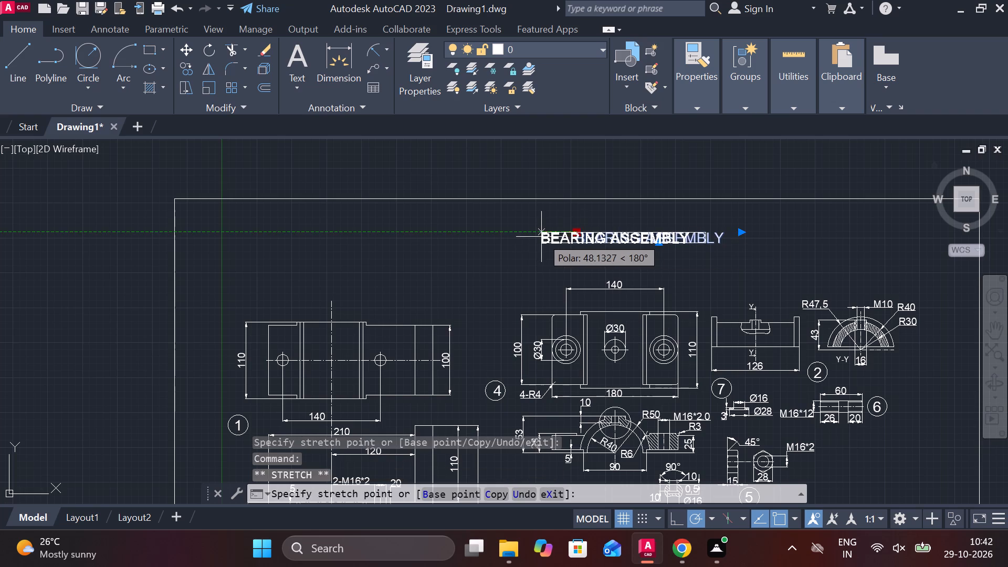
{"action": "double_click", "coordinate": [541, 237]}
{"action": "key", "text": "Escape"}
Set the text height of the BEARING ASSEMBLY title to 25.
{"action": "scroll", "coordinate": [669, 246], "scroll_direction": "down", "scroll_amount": 3}
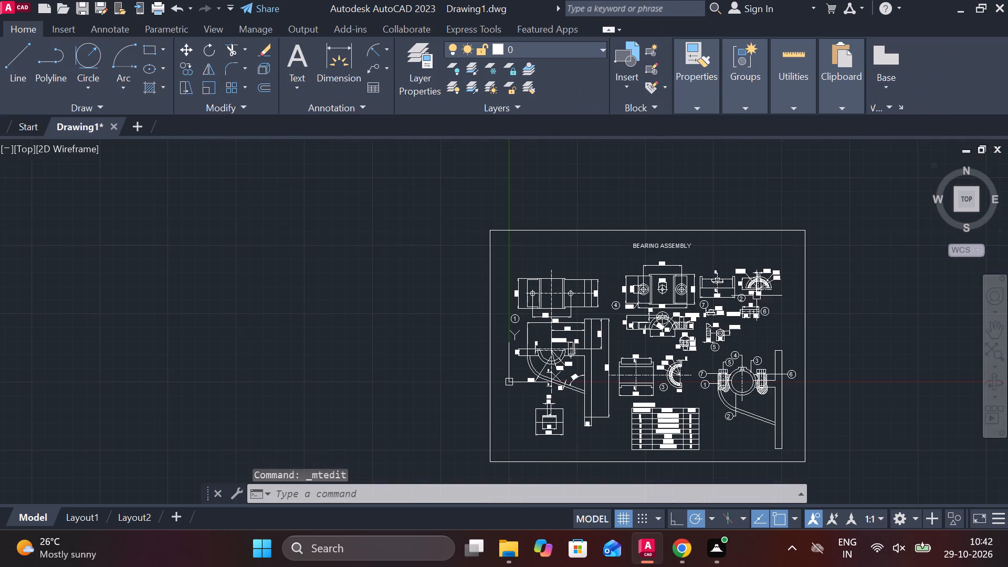
{"action": "middle_click_drag", "start_coordinate": [763, 313], "coordinate": [655, 280]}
{"action": "scroll", "coordinate": [558, 219], "scroll_direction": "up", "scroll_amount": 2}
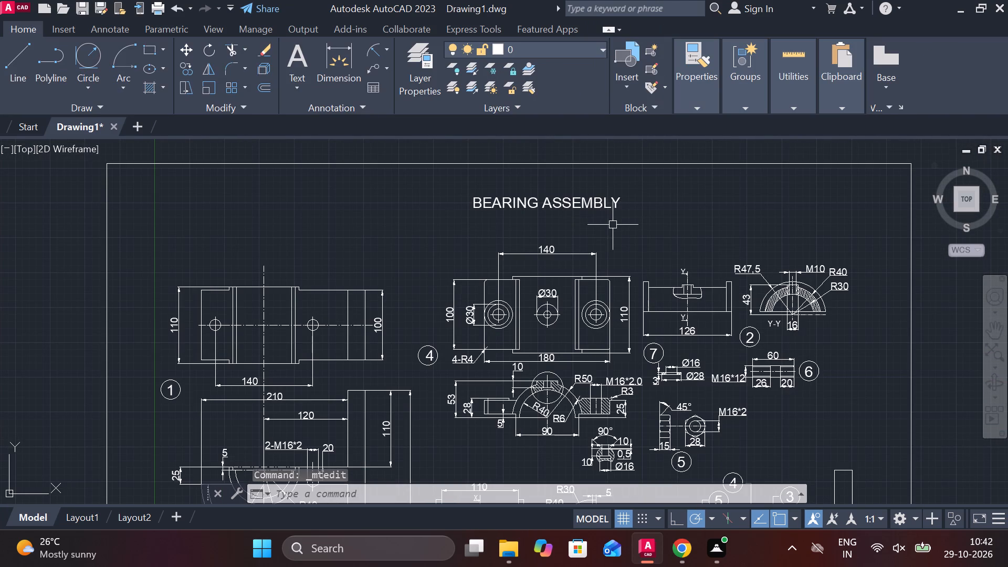
{"action": "double_click", "coordinate": [571, 206]}
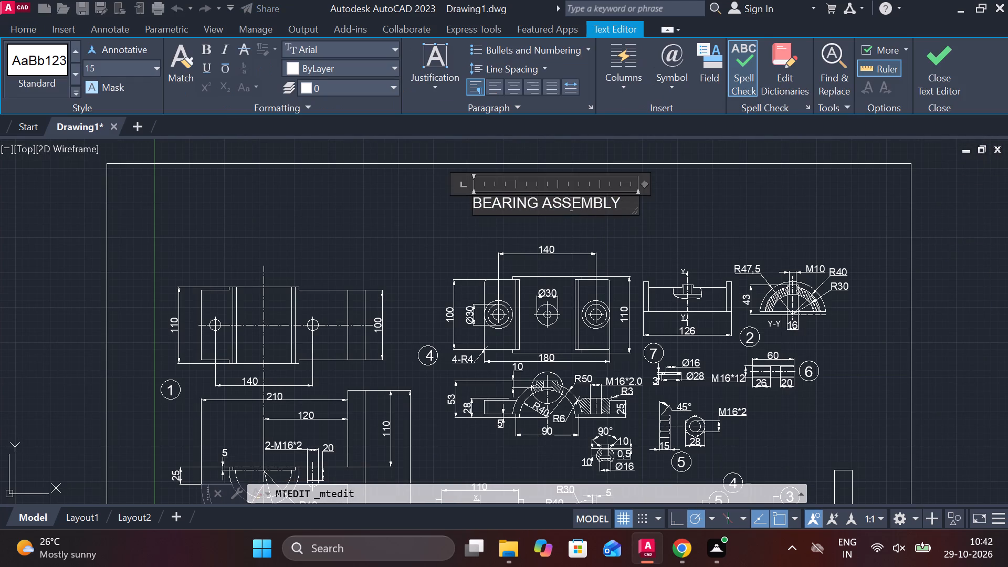
{"action": "left_click_drag", "start_coordinate": [625, 198], "coordinate": [456, 214]}
{"action": "left_click", "coordinate": [103, 75]}
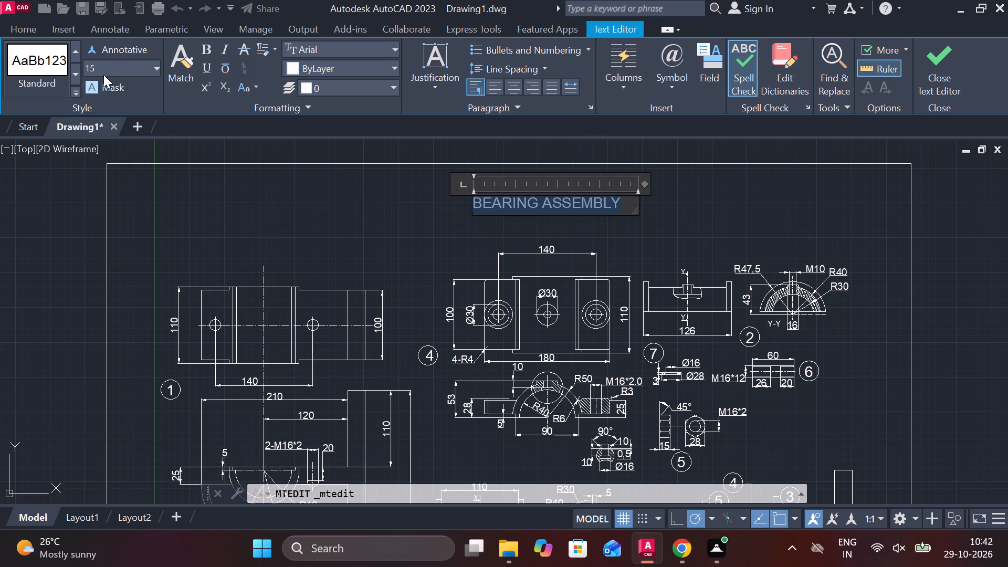
{"action": "type", "text": "25"}
{"action": "key", "text": "Return"}
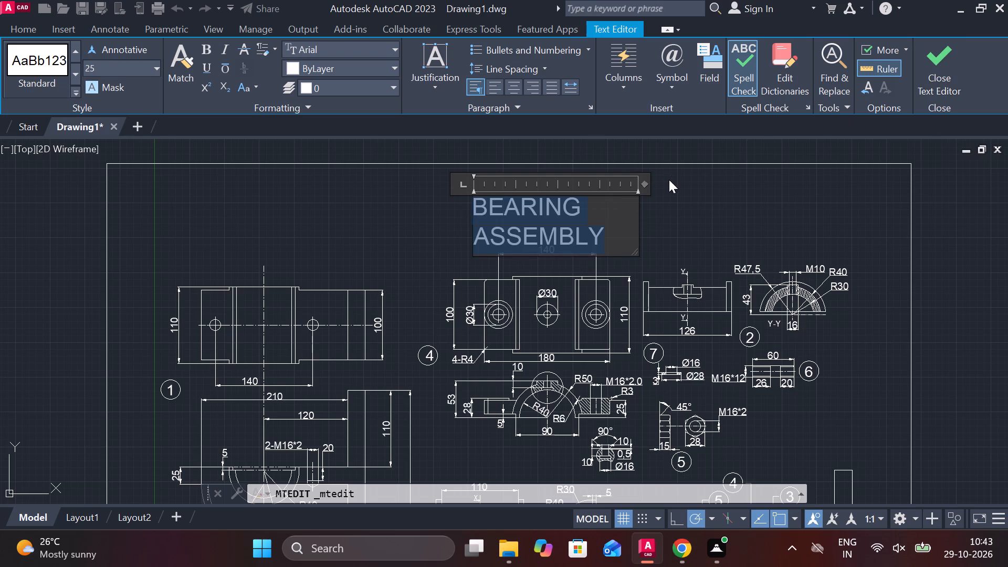
{"action": "left_click", "coordinate": [638, 212]}
{"action": "left_click", "coordinate": [926, 55]}
Widen the BEARING ASSEMBLY text box so both words fit on a single line.
{"action": "left_click", "coordinate": [569, 209]}
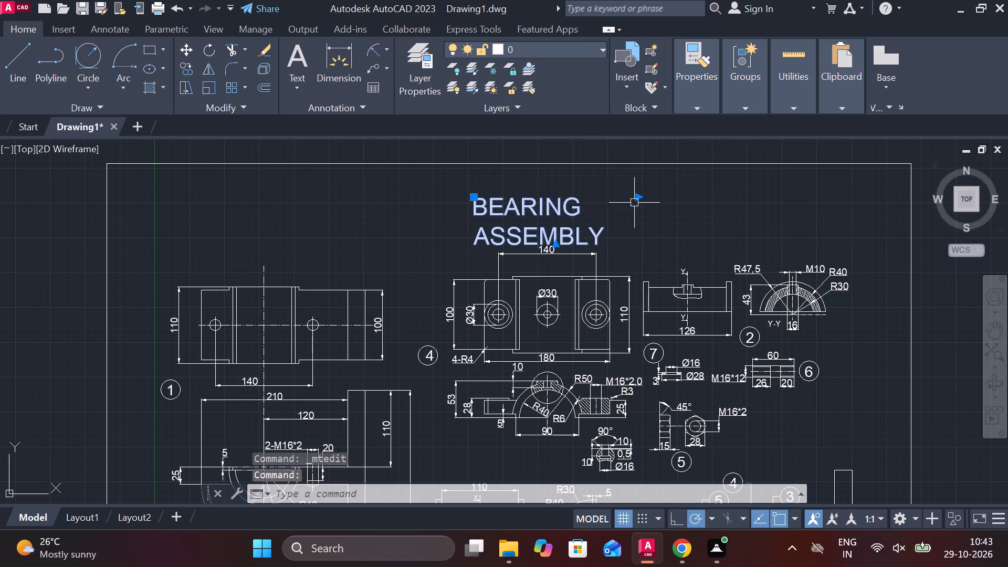
{"action": "left_click", "coordinate": [640, 198]}
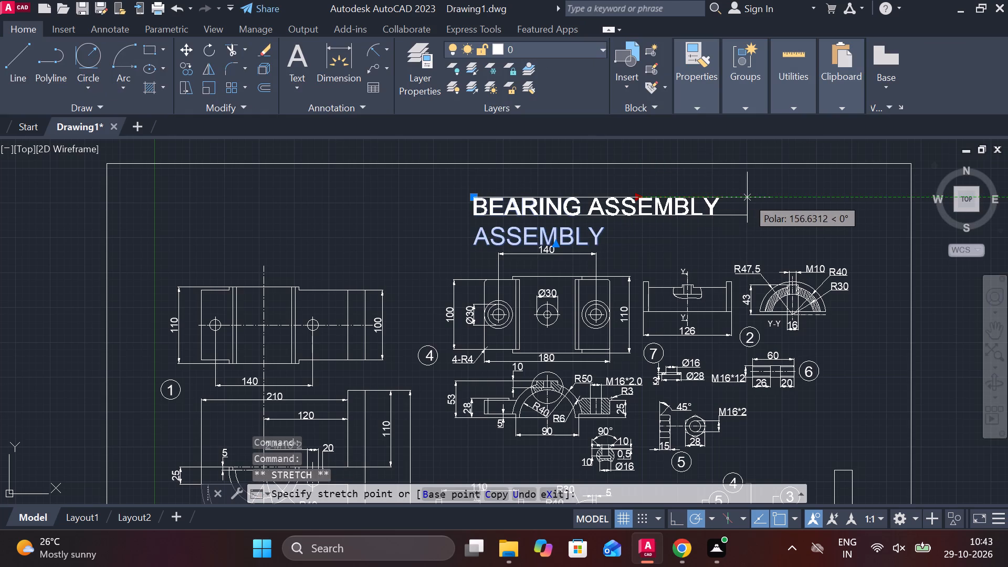
{"action": "left_click", "coordinate": [747, 197]}
{"action": "left_click", "coordinate": [775, 204]}
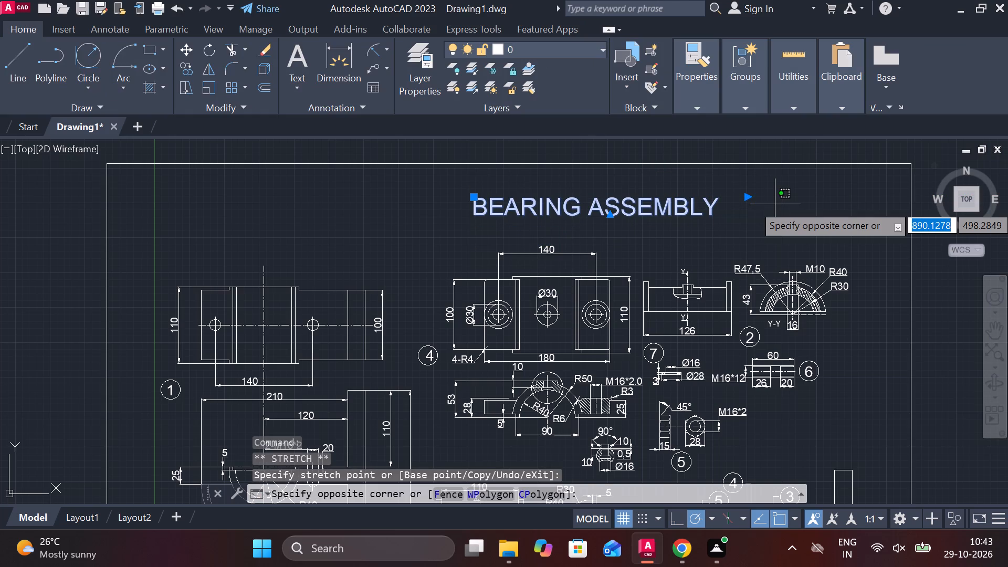
{"action": "key", "text": "Escape"}
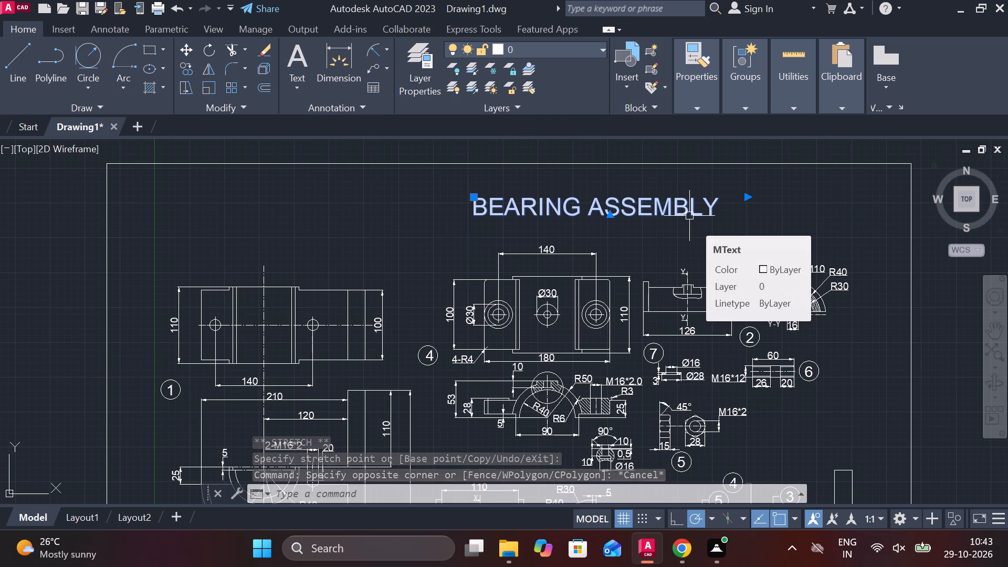
{"action": "key", "text": "Escape"}
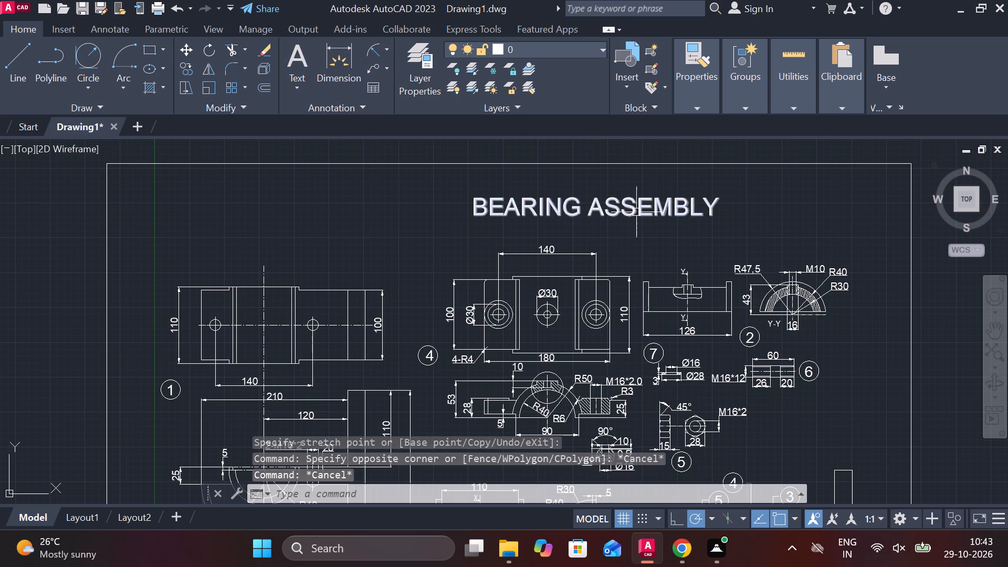
Move the BEARING ASSEMBLY title horizontally so it is roughly centred above the part 4 top view.
{"action": "left_click", "coordinate": [636, 212]}
{"action": "left_click", "coordinate": [477, 197]}
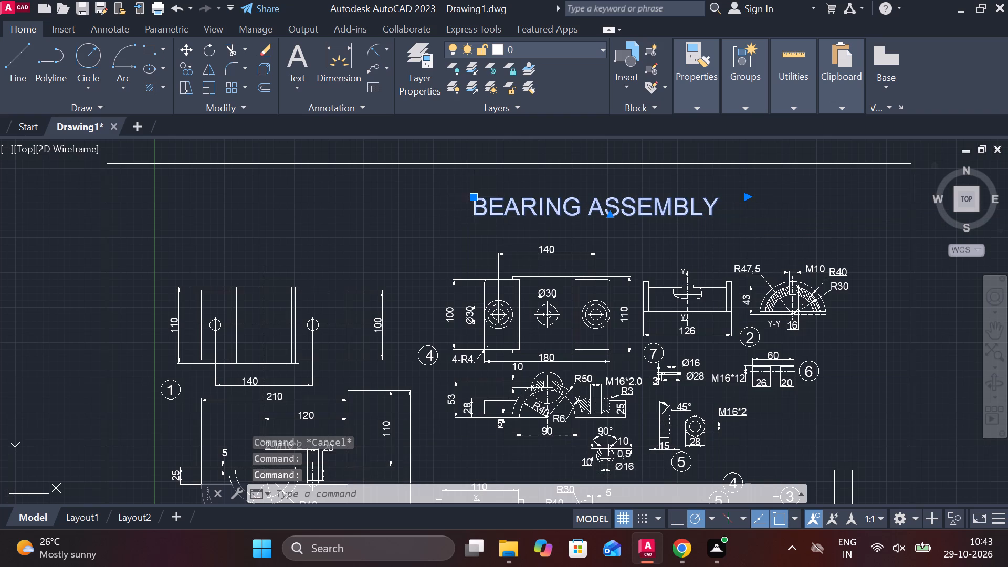
{"action": "left_click", "coordinate": [472, 198]}
{"action": "left_click", "coordinate": [418, 199]}
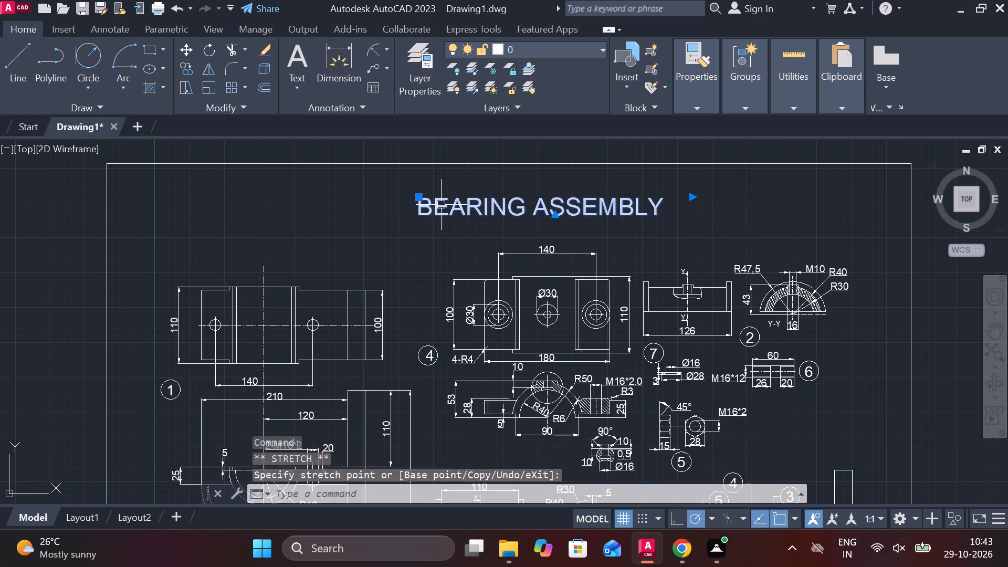
{"action": "key", "text": "Escape"}
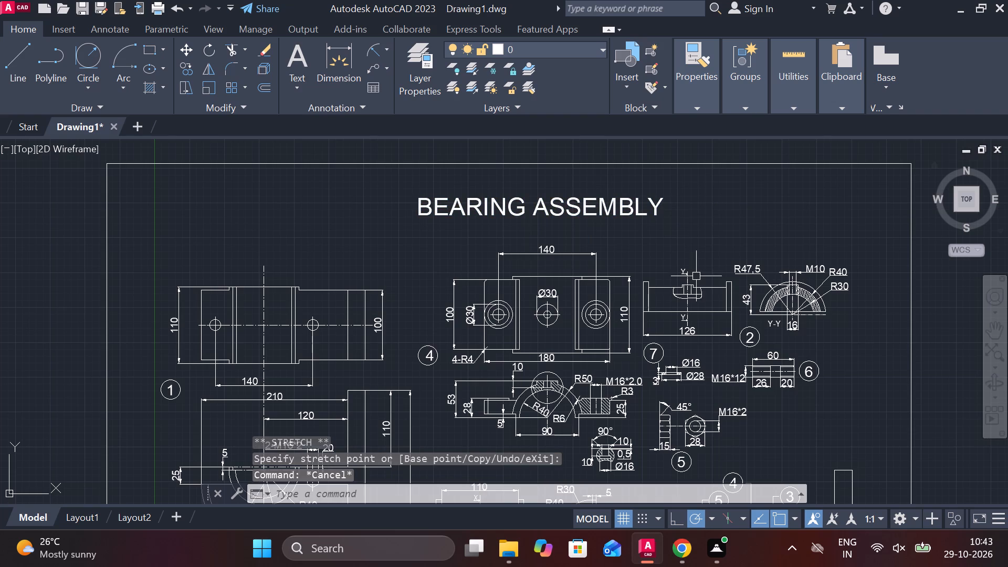
Save the drawing in the Documents folder as BEARING ASSEMBLY in AutoCAD 2018 Drawing format.
{"action": "scroll", "coordinate": [697, 276], "scroll_direction": "down", "scroll_amount": 3}
{"action": "key", "text": "ctrl+s"}
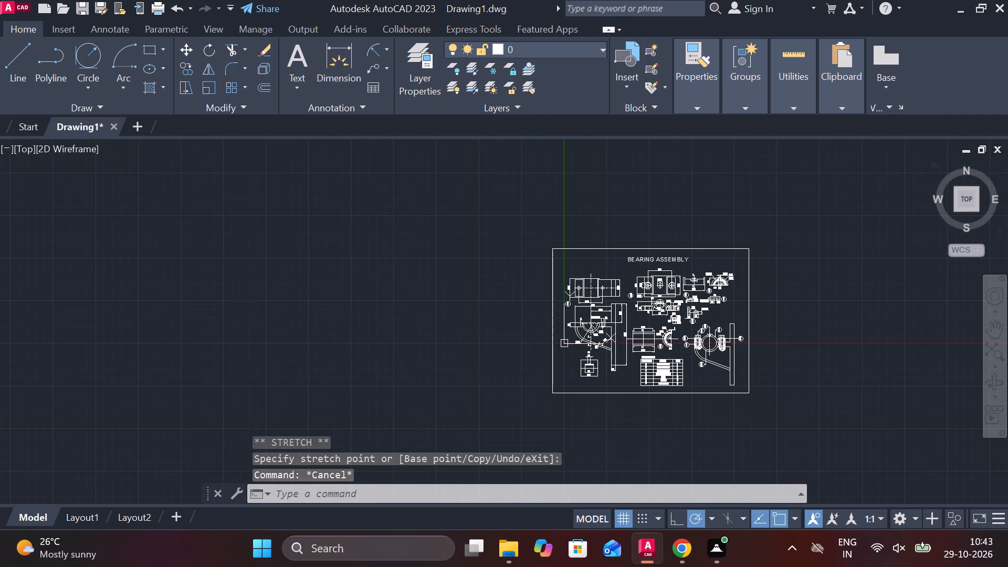
{"action": "type", "text": "BEARING ASSEMBLT"}
{"action": "key", "text": "BackSpace"}
{"action": "key", "text": "y"}
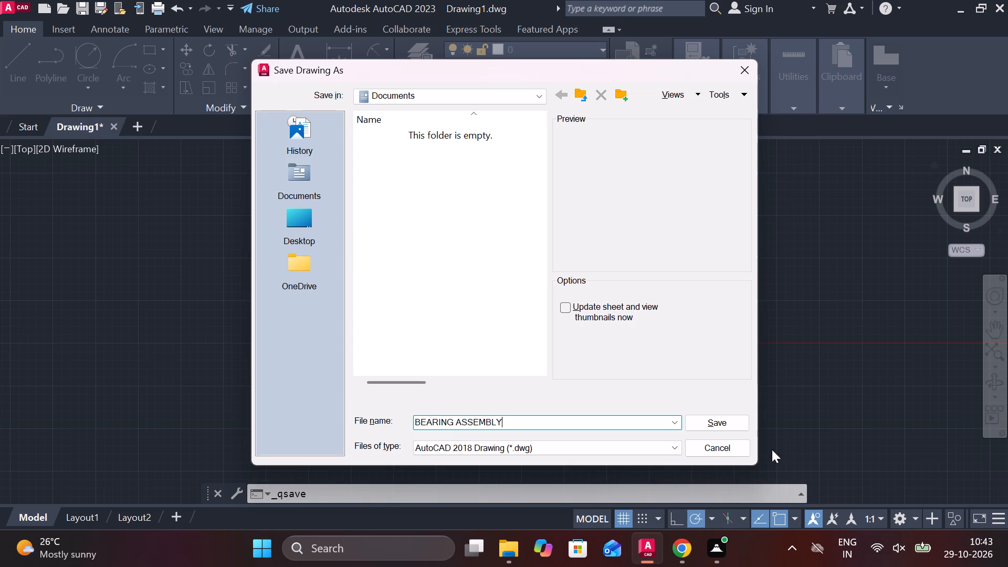
{"action": "double_click", "coordinate": [703, 416]}
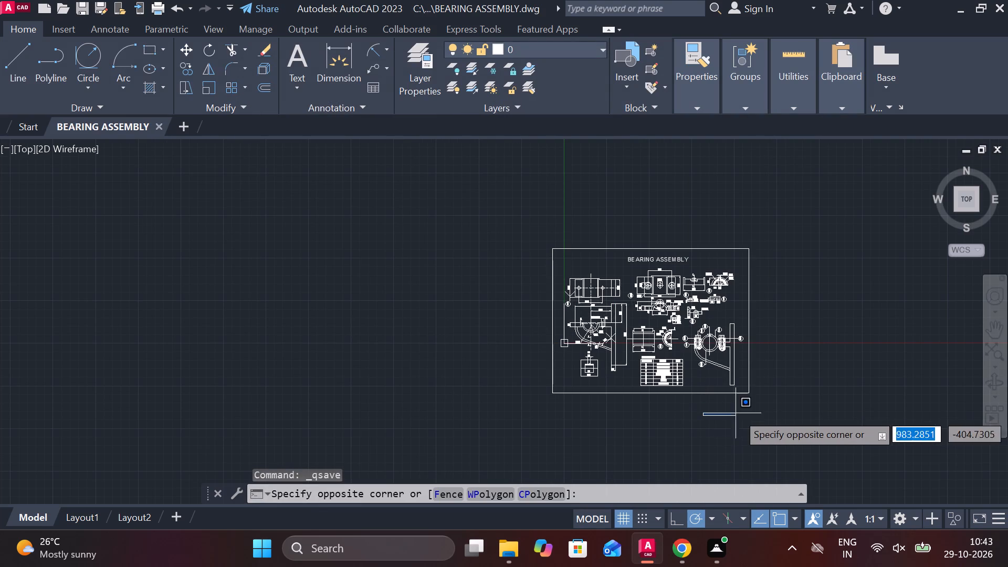
{"action": "middle_click_drag", "start_coordinate": [739, 413], "coordinate": [649, 411]}
{"action": "key", "text": "Escape"}
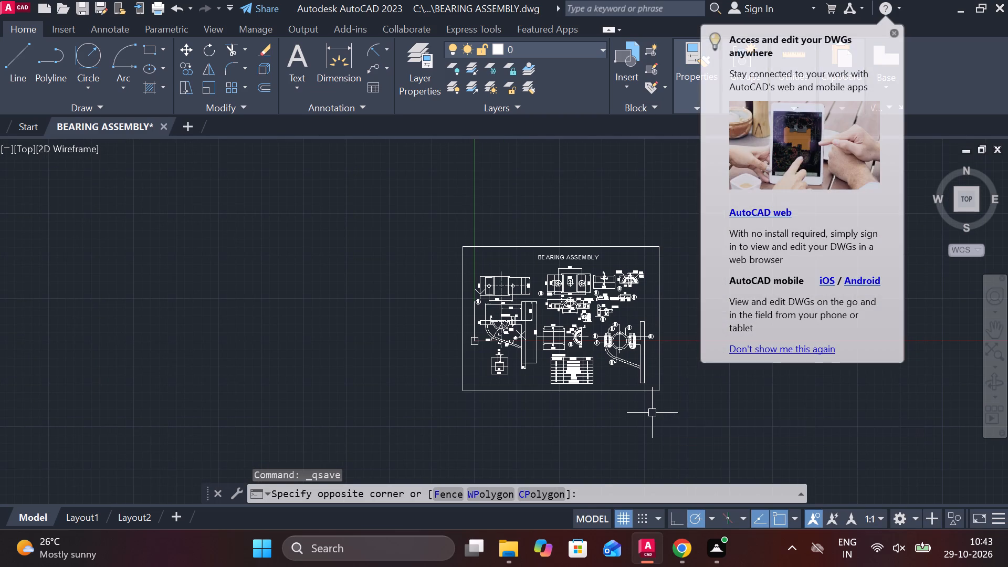
Switch off log file recording with LOGFILEOFF and save the drawing again.
{"action": "middle_click_drag", "start_coordinate": [652, 413], "coordinate": [627, 413]}
{"action": "scroll", "coordinate": [615, 372], "scroll_direction": "up", "scroll_amount": 2}
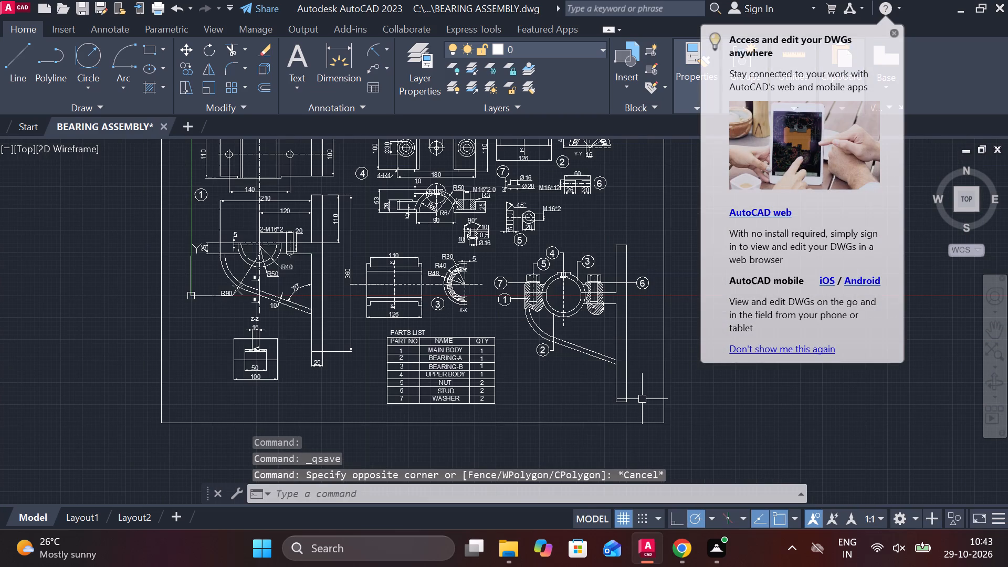
{"action": "type", "text": "LOG"}
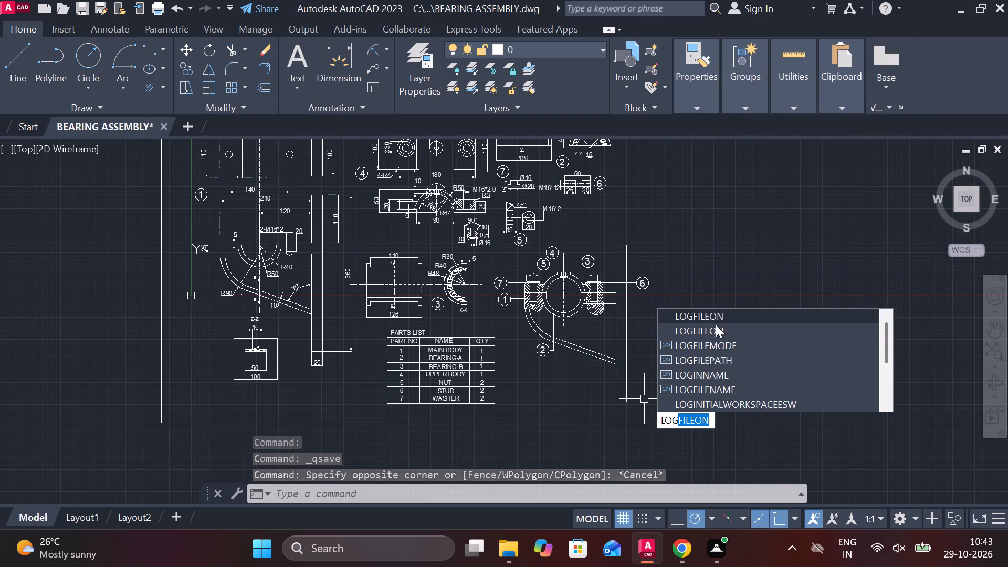
{"action": "left_click", "coordinate": [708, 330]}
{"action": "key", "text": "ctrl+s"}
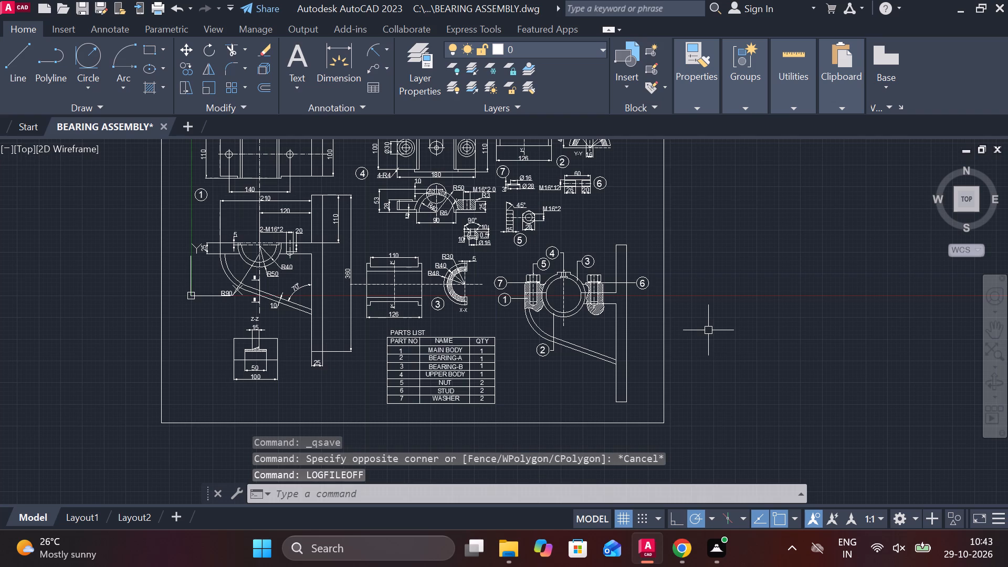
Start a plot of the model with the DWG To PDF.pc3 plotter and landscape orientation.
{"action": "type", "text": "PLOT"}
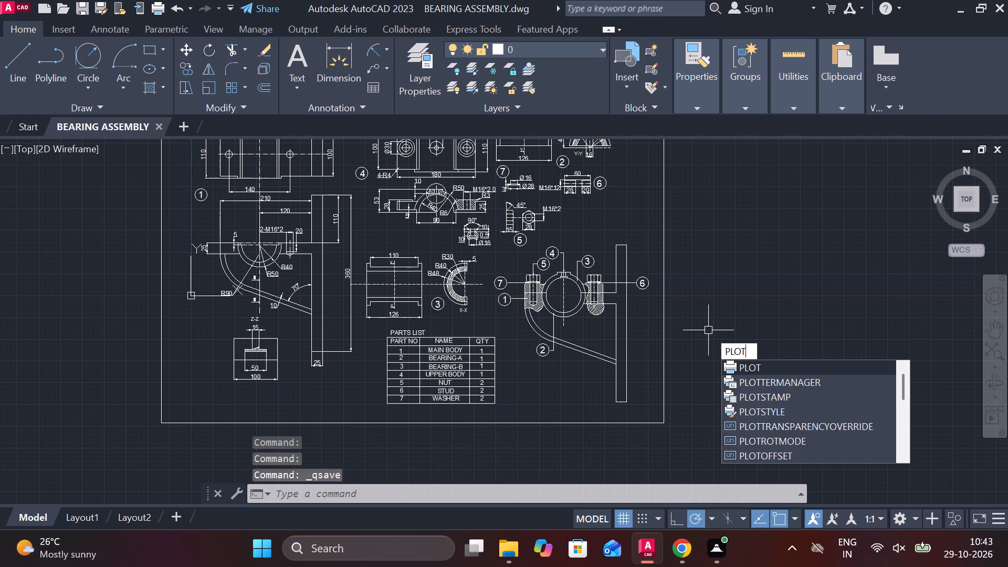
{"action": "left_click", "coordinate": [757, 363]}
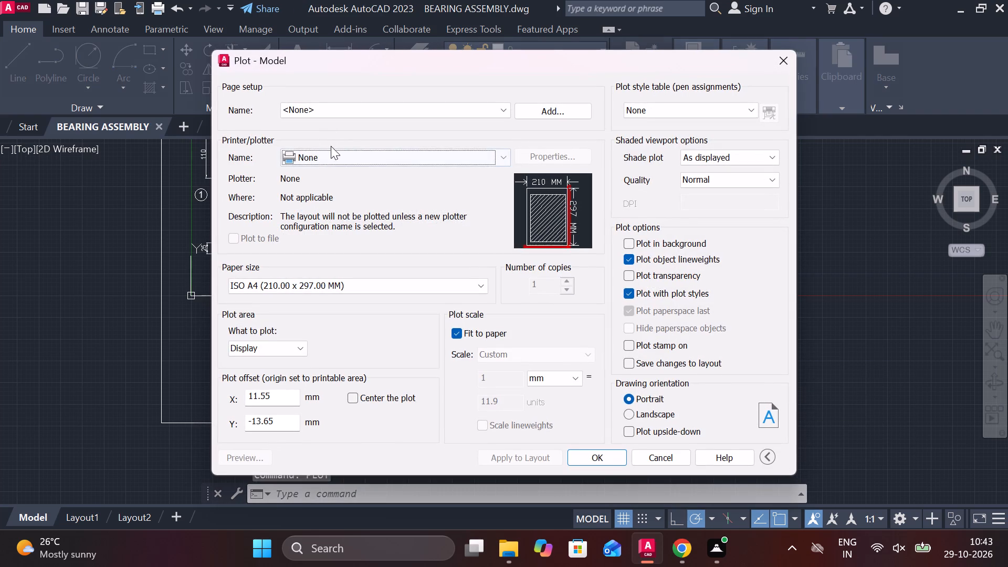
{"action": "left_click", "coordinate": [348, 155]}
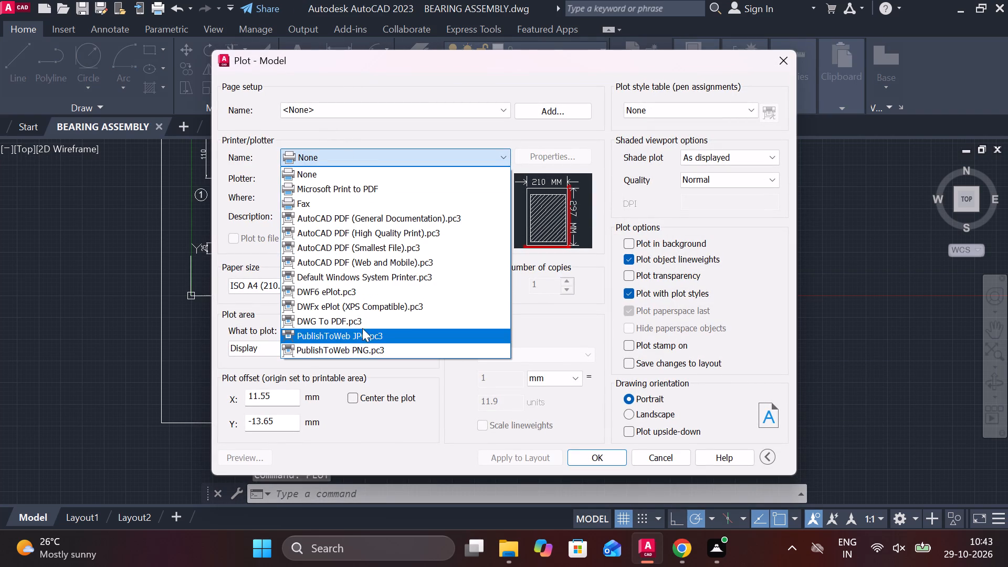
{"action": "left_click", "coordinate": [362, 328]}
{"action": "left_click", "coordinate": [625, 417]}
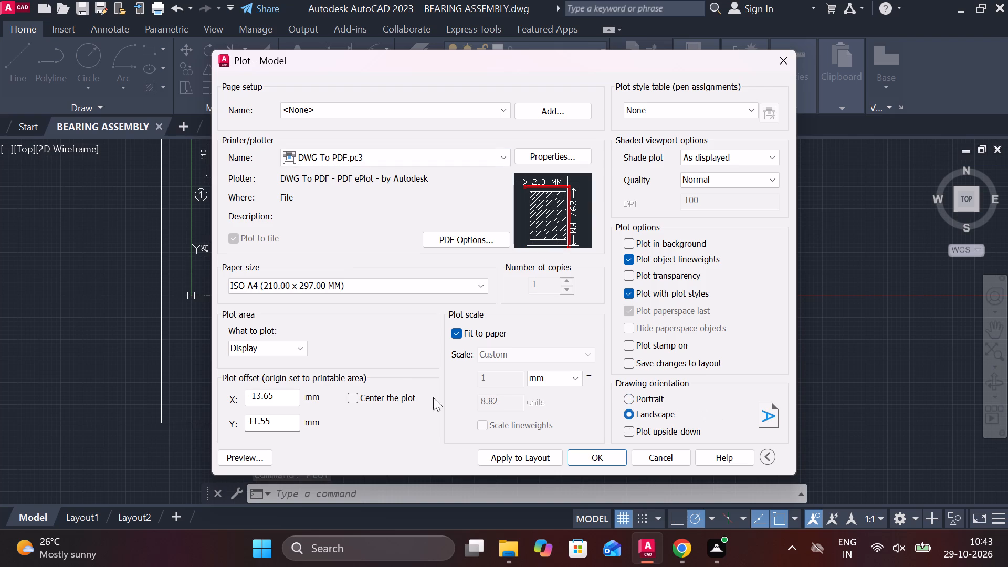
Set the plot area to a window enclosing the whole sheet, slightly outside the border on all sides.
{"action": "left_click", "coordinate": [275, 354]}
{"action": "left_click", "coordinate": [270, 390]}
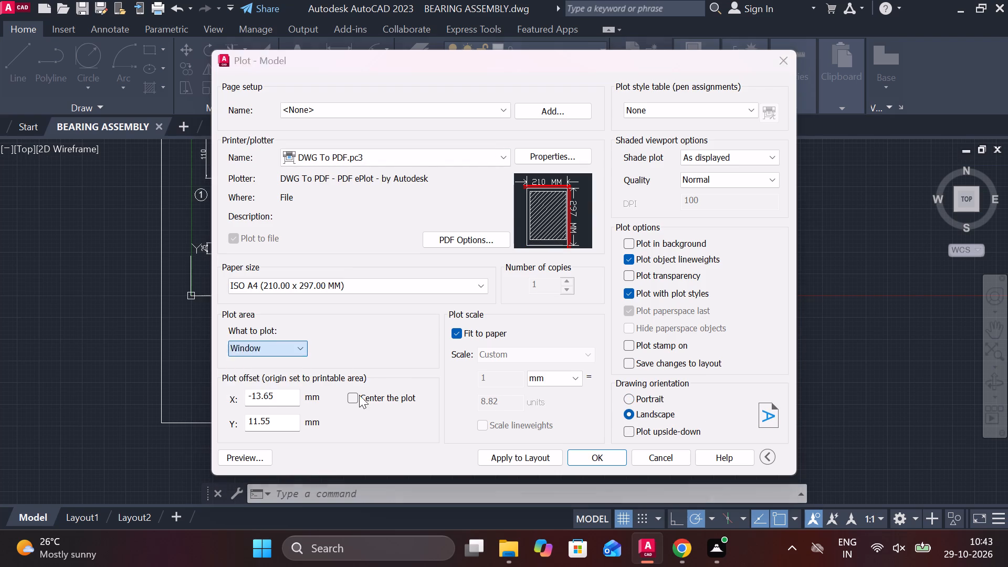
{"action": "scroll", "coordinate": [603, 376], "scroll_direction": "down", "scroll_amount": 1}
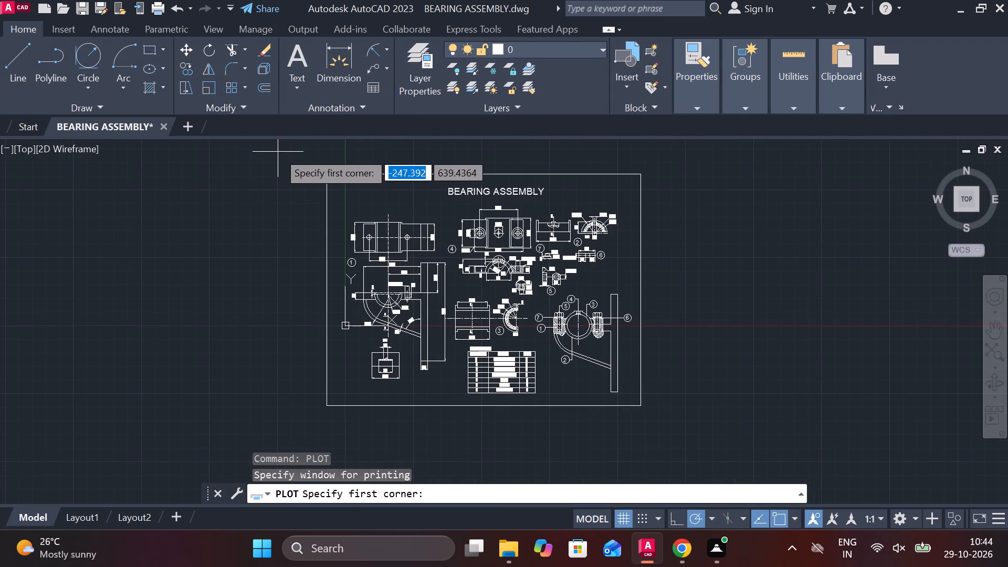
{"action": "left_click", "coordinate": [312, 156]}
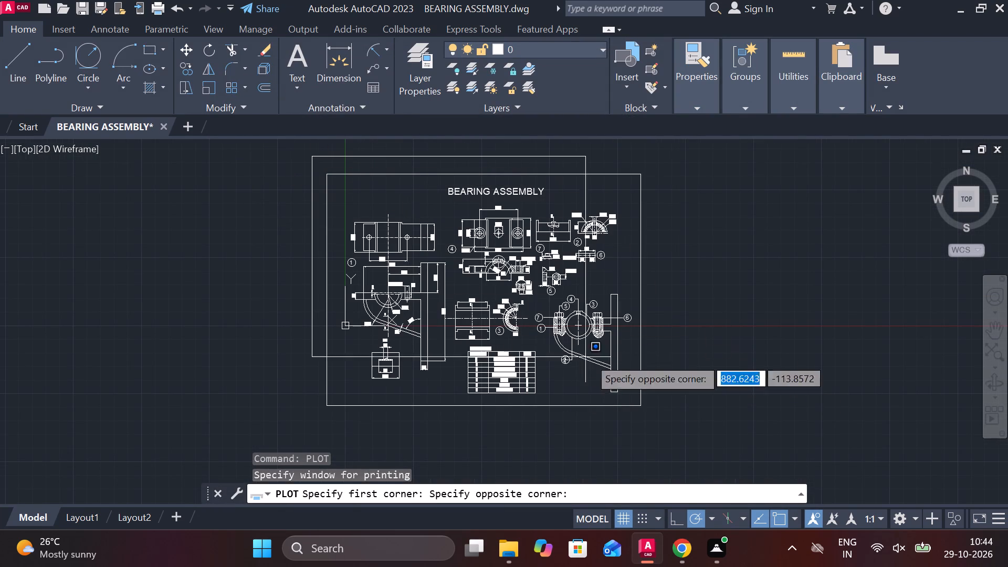
{"action": "left_click", "coordinate": [659, 419]}
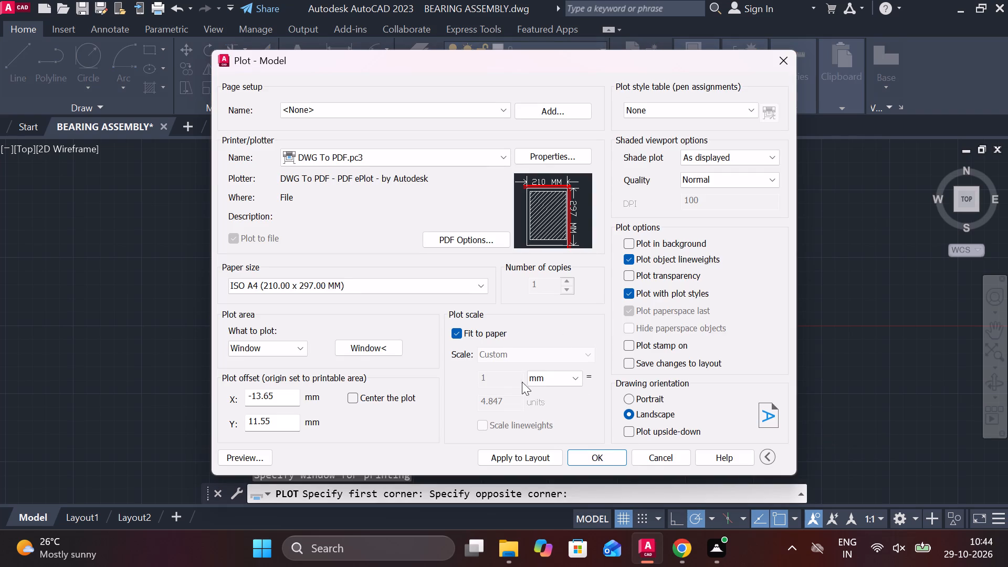
Plot the sheet to BEARING ASSEMBLY-Model.pdf in the Documents folder and look over the resulting PDF.
{"action": "left_click", "coordinate": [602, 453]}
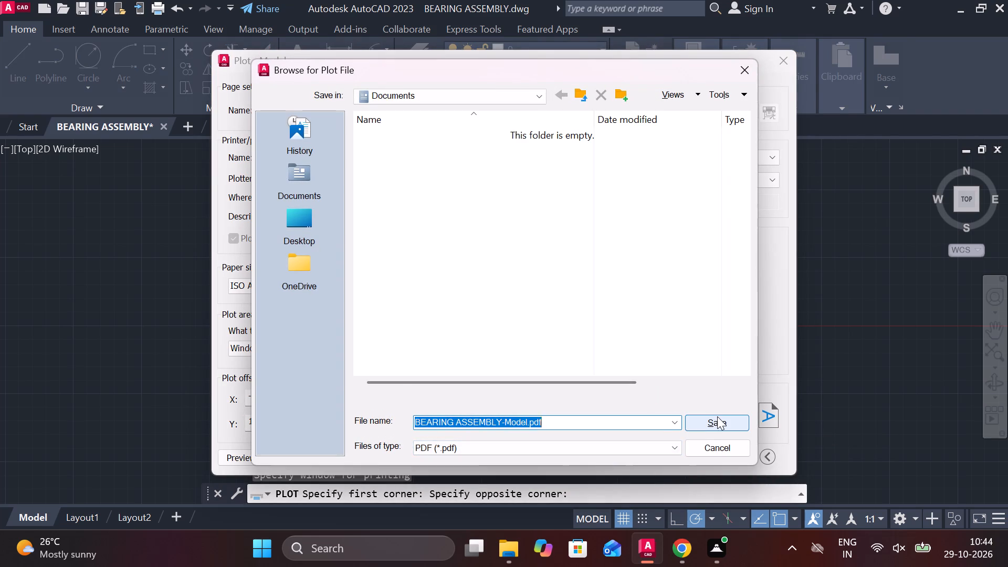
{"action": "left_click", "coordinate": [717, 416]}
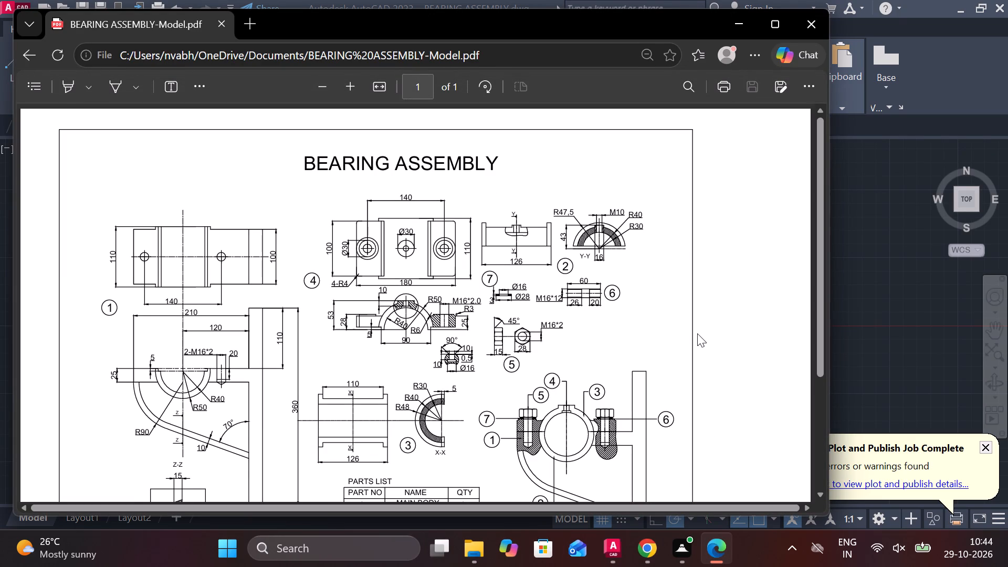
{"action": "scroll", "coordinate": [697, 333], "scroll_direction": "down", "scroll_amount": 2}
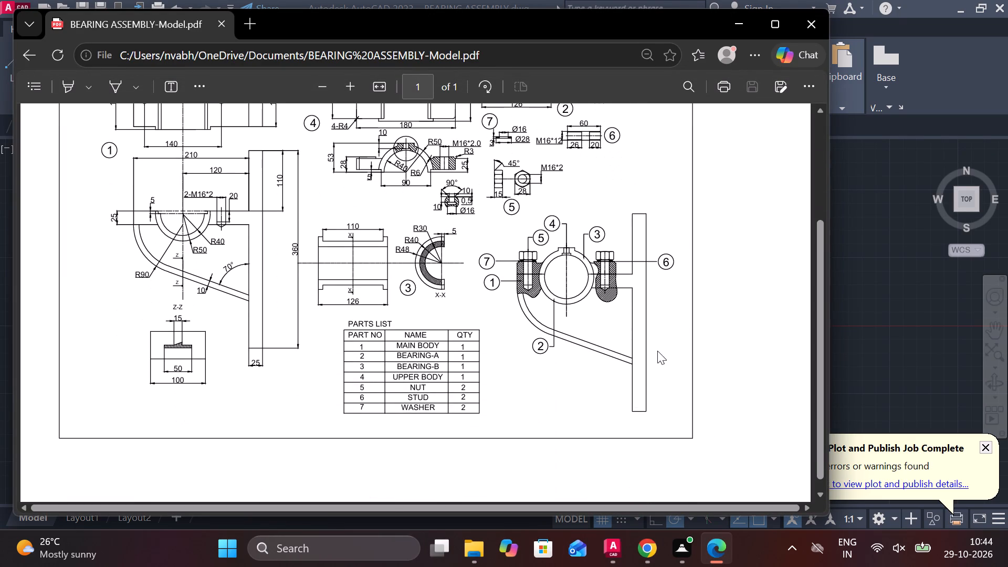
{"action": "scroll", "coordinate": [548, 365], "scroll_direction": "down", "scroll_amount": 2}
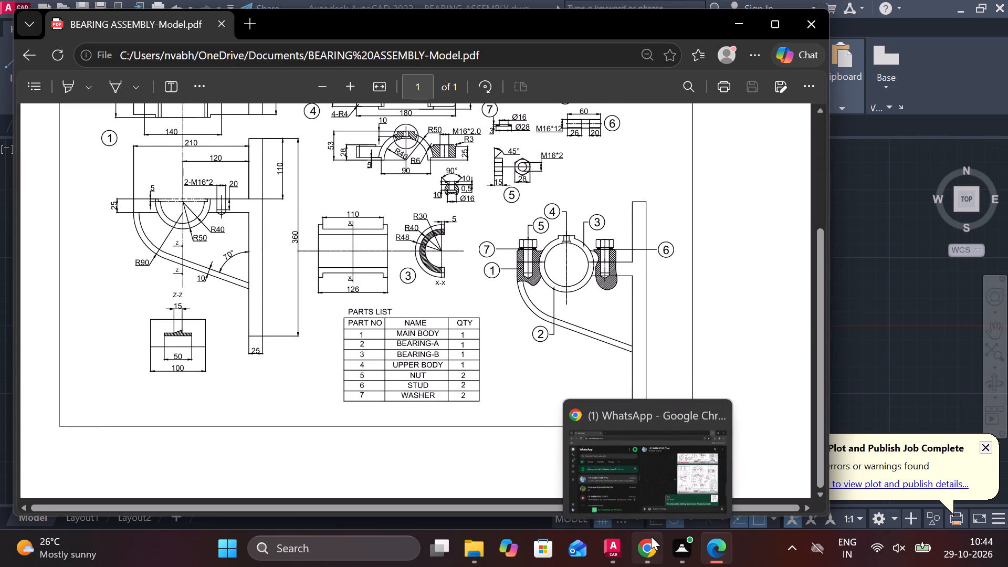